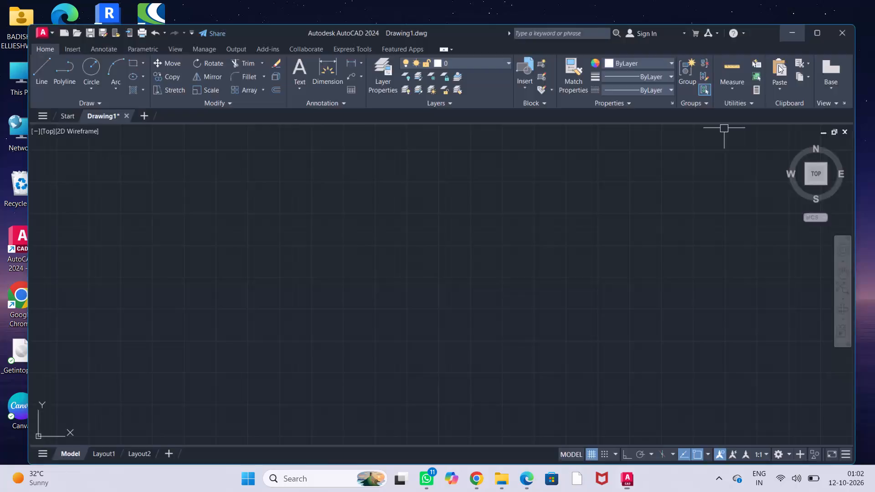
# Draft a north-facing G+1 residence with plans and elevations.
# Launch the Fuji application from its desktop shortcut.
pyautogui.click(164, 404)
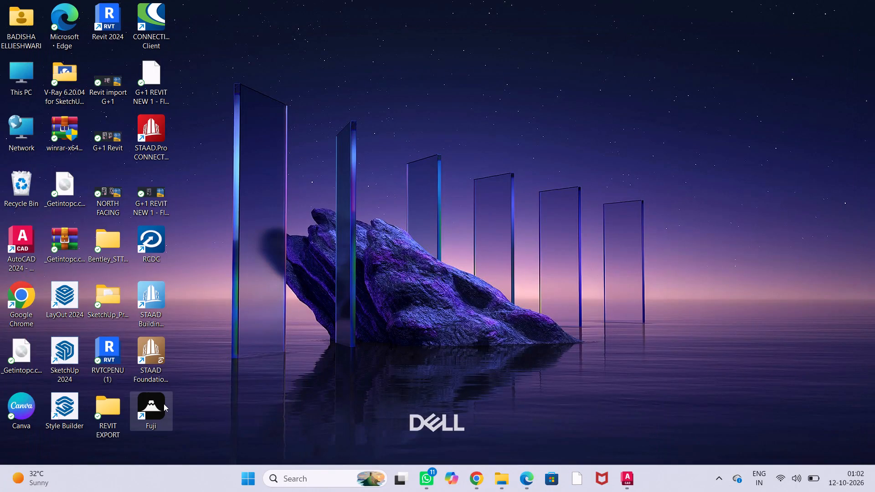
pyautogui.click(146, 407)
pyautogui.doubleClick(146, 407)
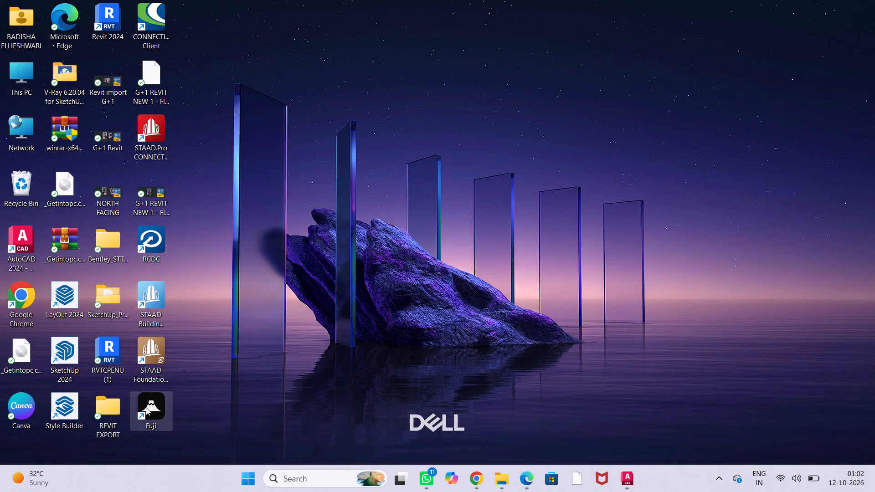
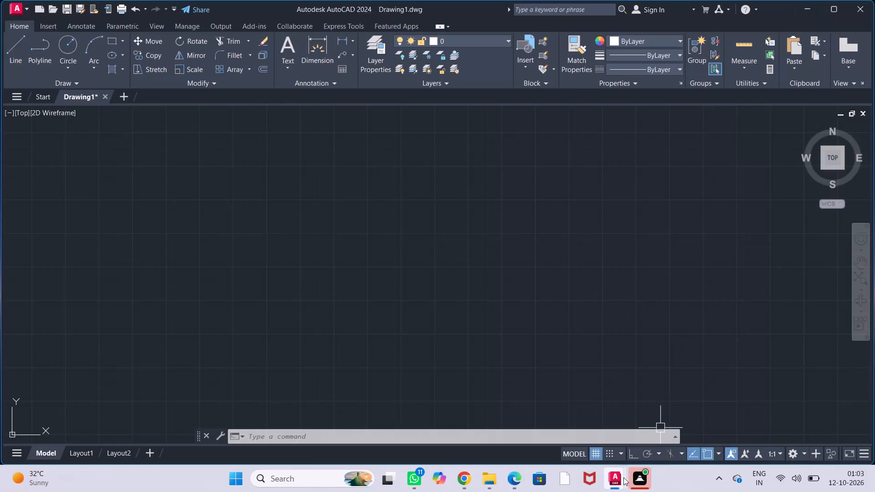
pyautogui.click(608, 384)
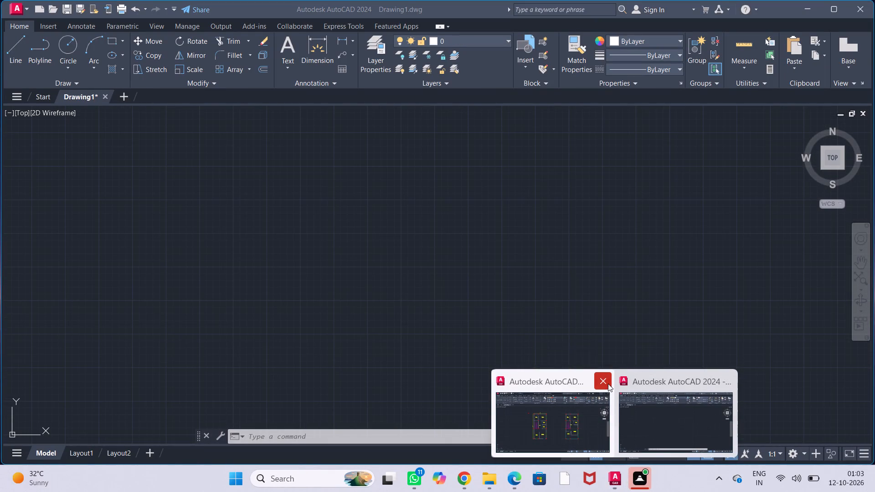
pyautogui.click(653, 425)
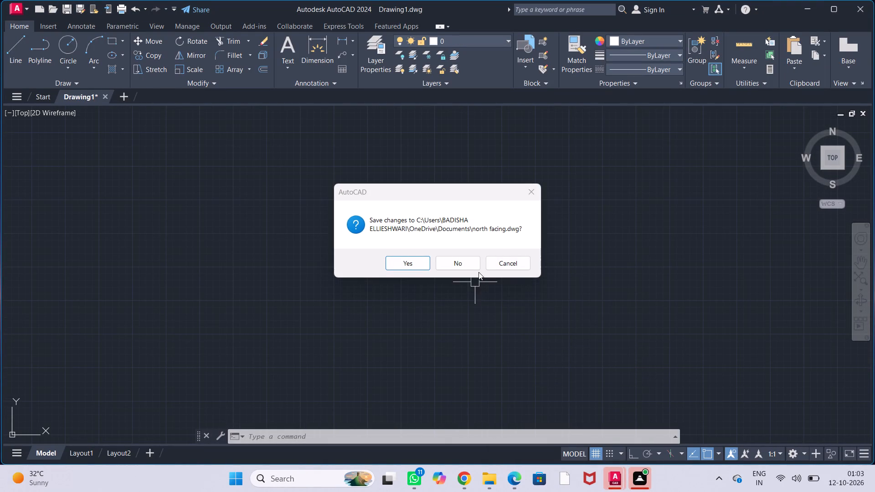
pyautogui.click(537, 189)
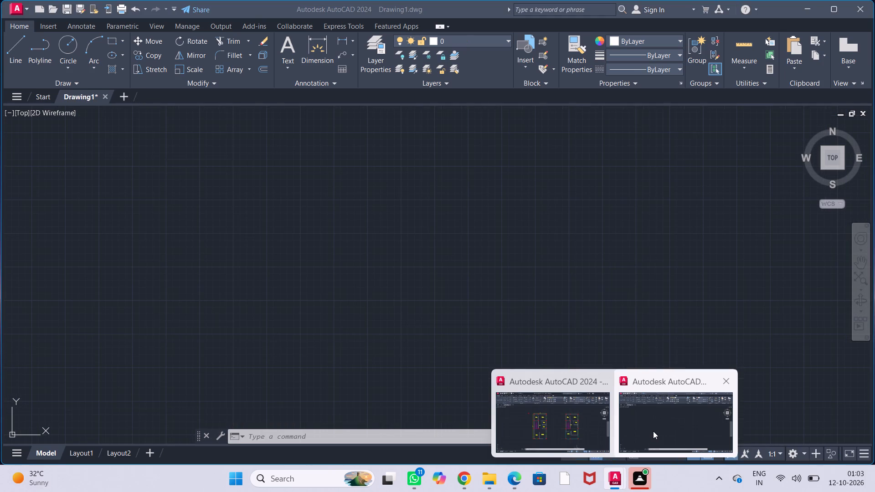
# In the blank drawing, set the units to Engineering length, precision 0'-0.0", with an insertion scale of inches.
pyautogui.click(653, 431)
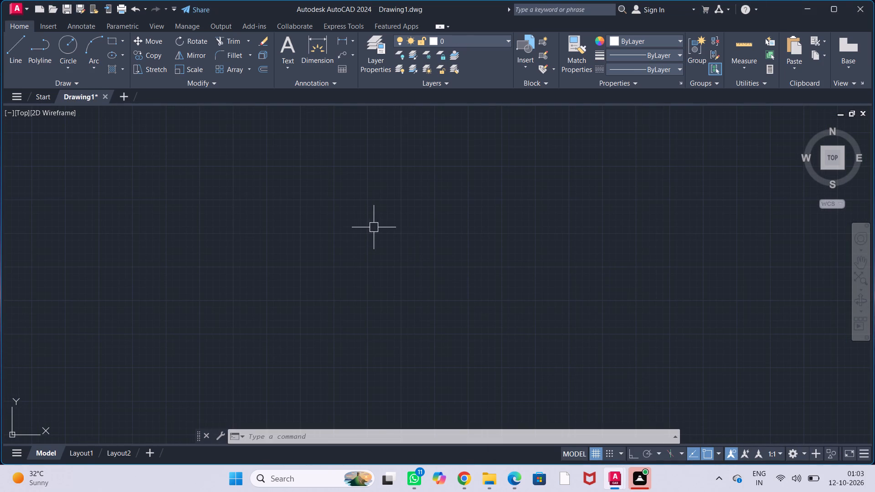
pyautogui.write('un')
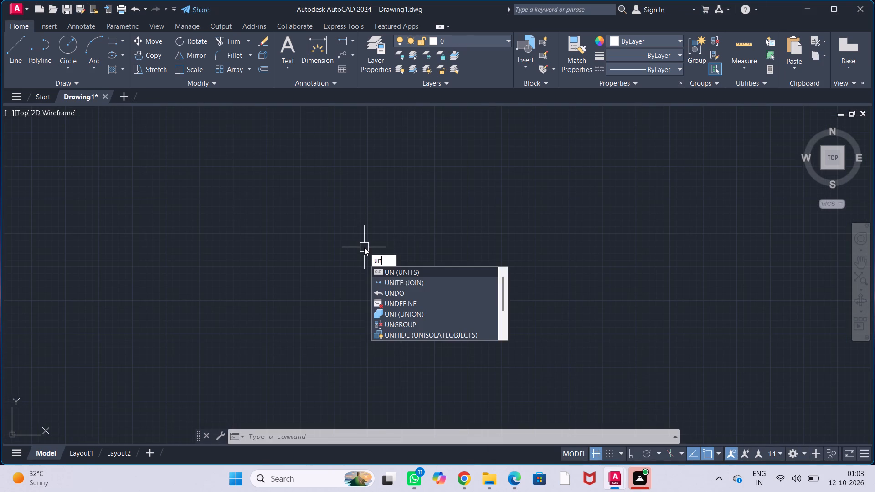
pyautogui.click(455, 268)
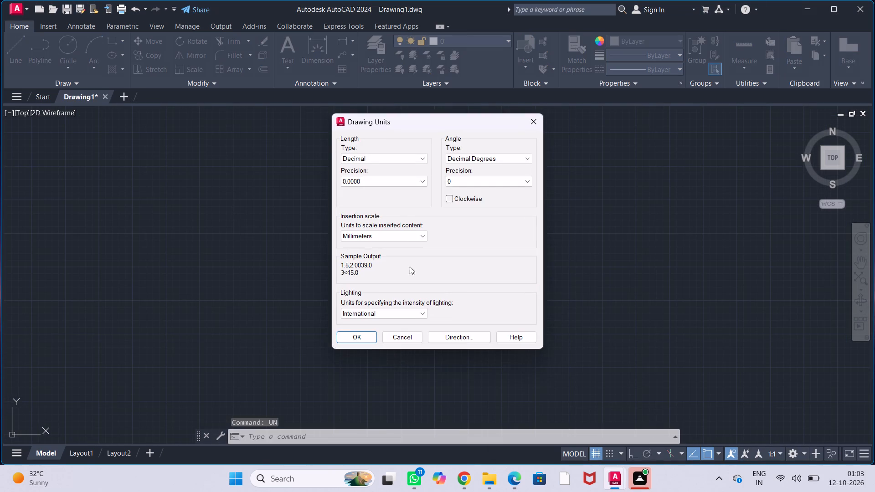
pyautogui.click(392, 154)
pyautogui.click(390, 184)
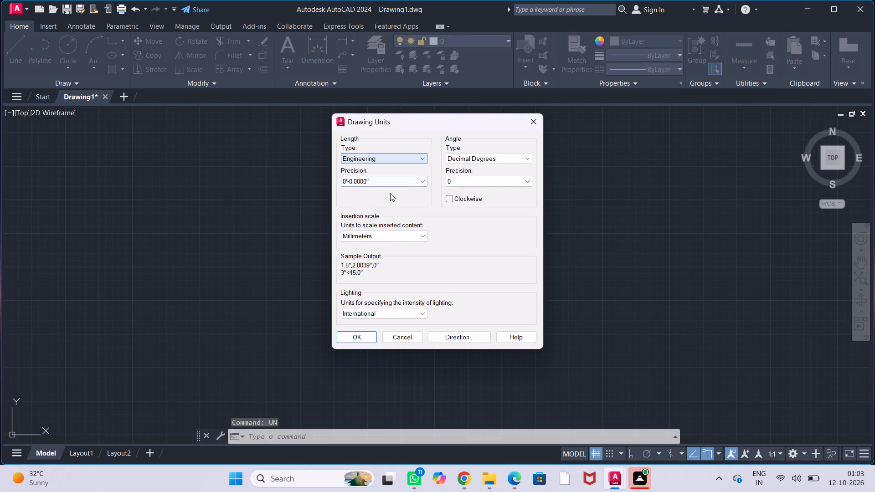
pyautogui.click(392, 233)
pyautogui.click(389, 255)
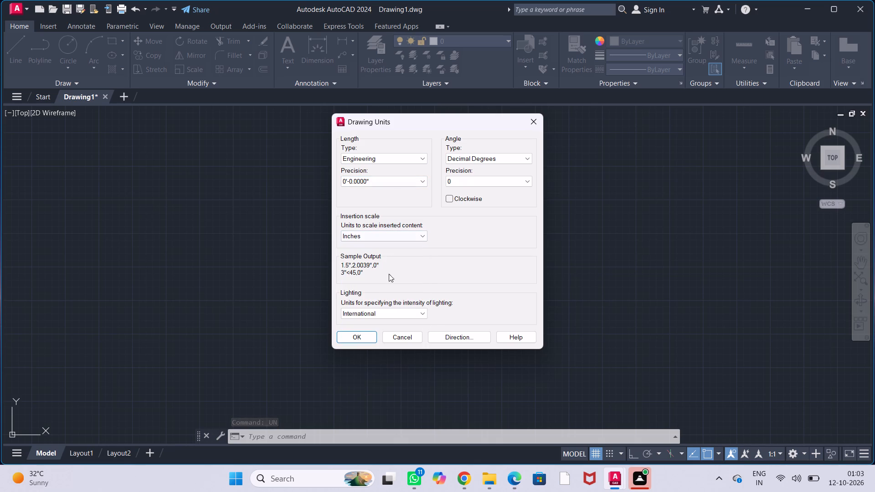
pyautogui.click(383, 182)
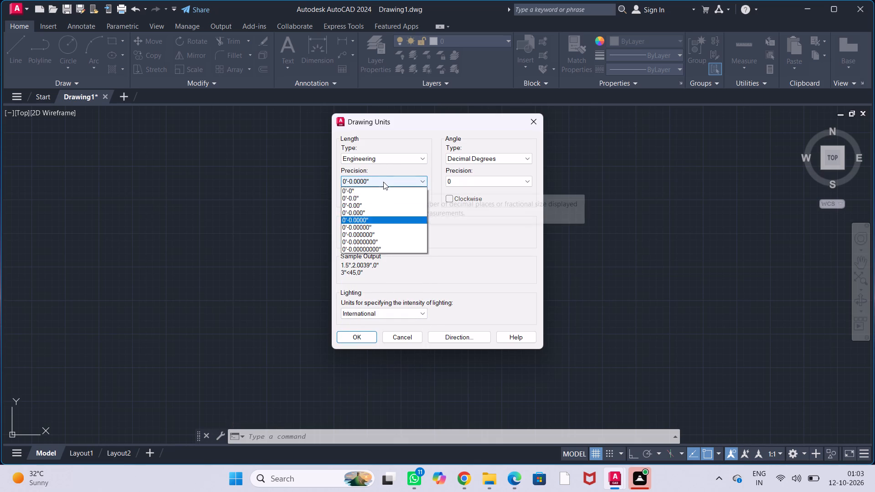
pyautogui.click(375, 198)
pyautogui.click(367, 338)
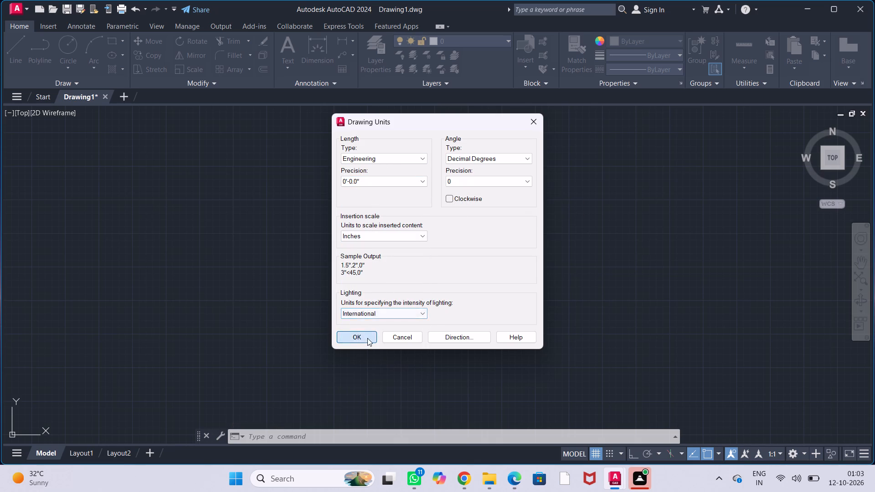
# Set the model space limits from 0,0 to 100,100 and fit them with Zoom All.
pyautogui.press('l')
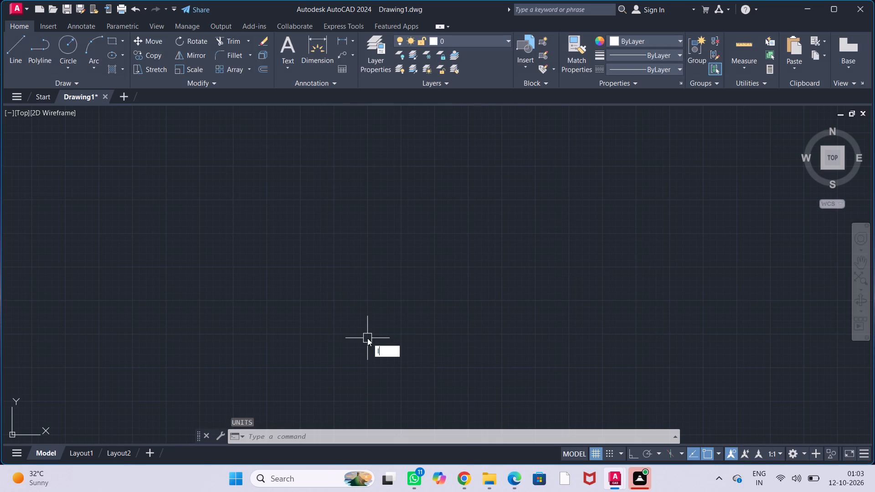
pyautogui.write('imits')
pyautogui.press('Return')
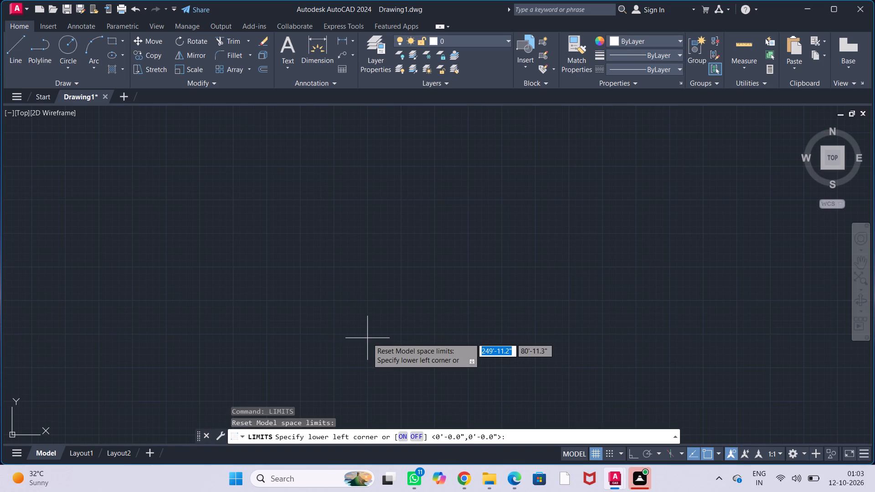
pyautogui.write('0,0')
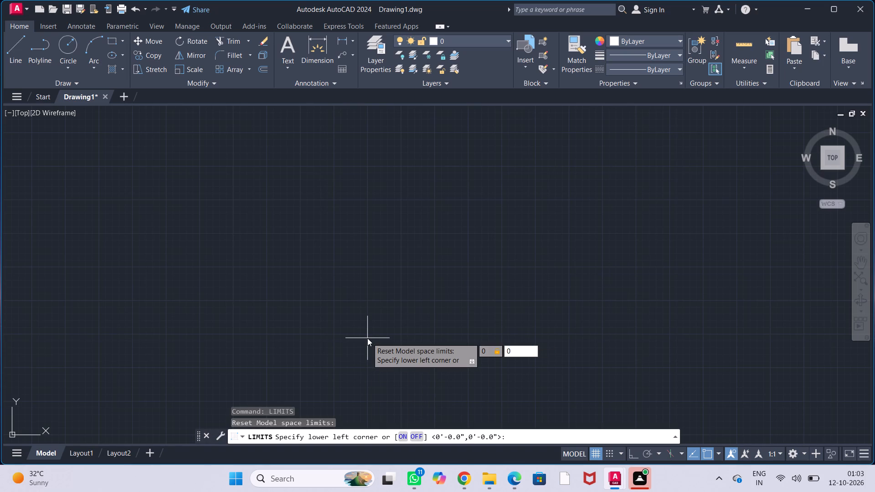
pyautogui.click(540, 436)
pyautogui.write('0,0')
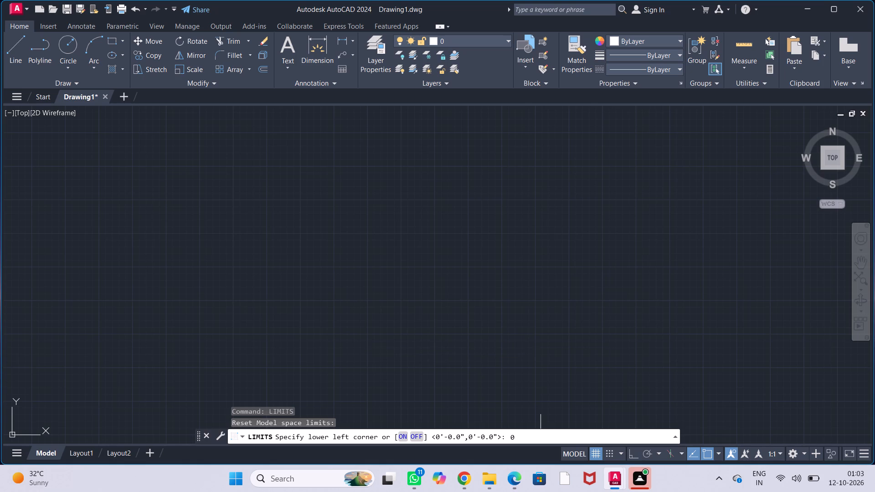
pyautogui.write(',0')
pyautogui.press('Return')
pyautogui.write('100')
pyautogui.write(',100')
pyautogui.press('Return')
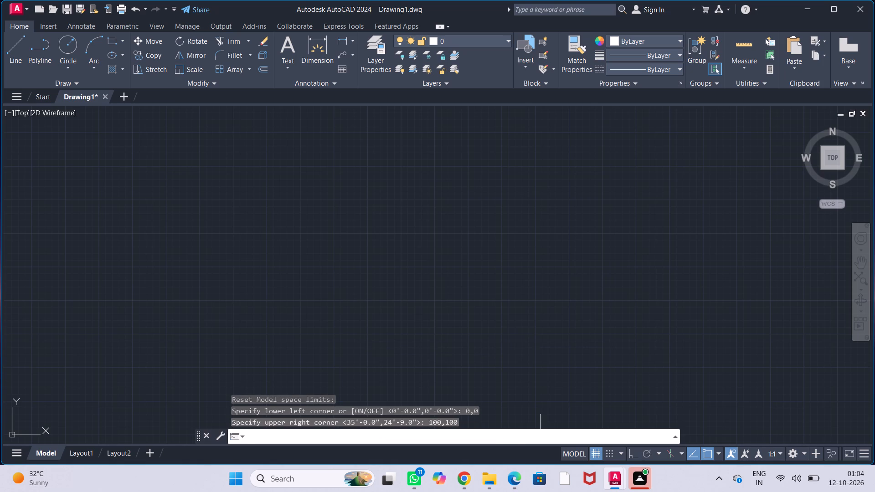
pyautogui.press('z')
pyautogui.press('Return')
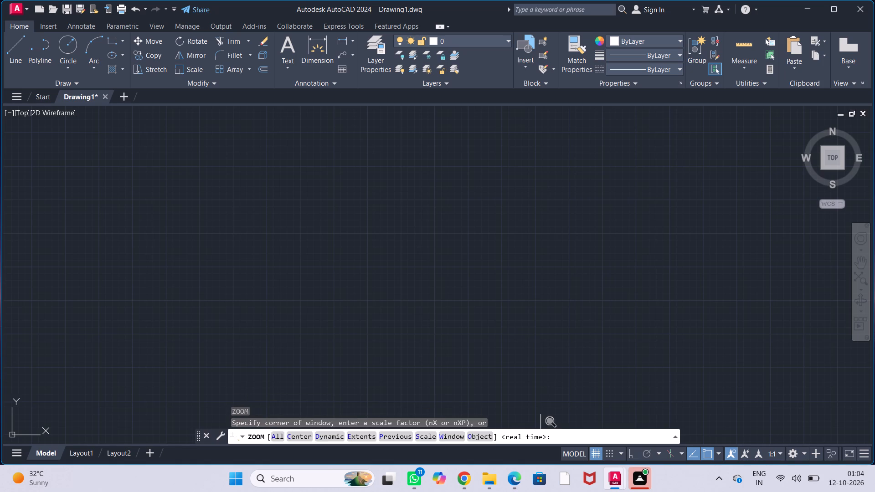
pyautogui.press('a')
pyautogui.press('Return')
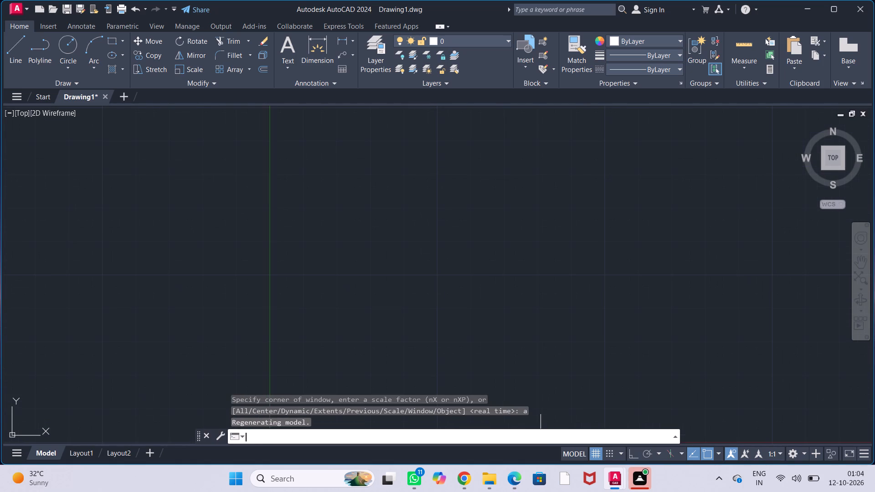
# Modify the ISO-25 dimension style's primary units to the Engineering format with precision 0'-0.0".
pyautogui.write('dimst')
pyautogui.click(320, 382)
pyautogui.click(564, 213)
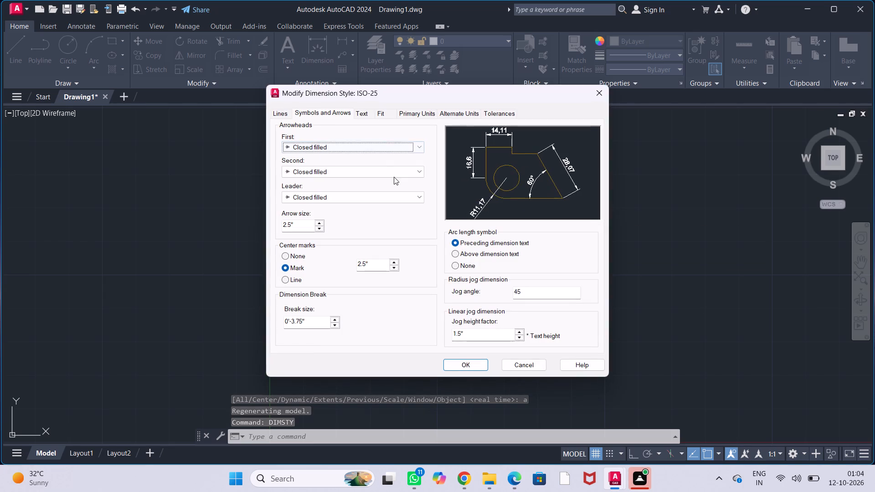
pyautogui.click(404, 113)
pyautogui.click(383, 131)
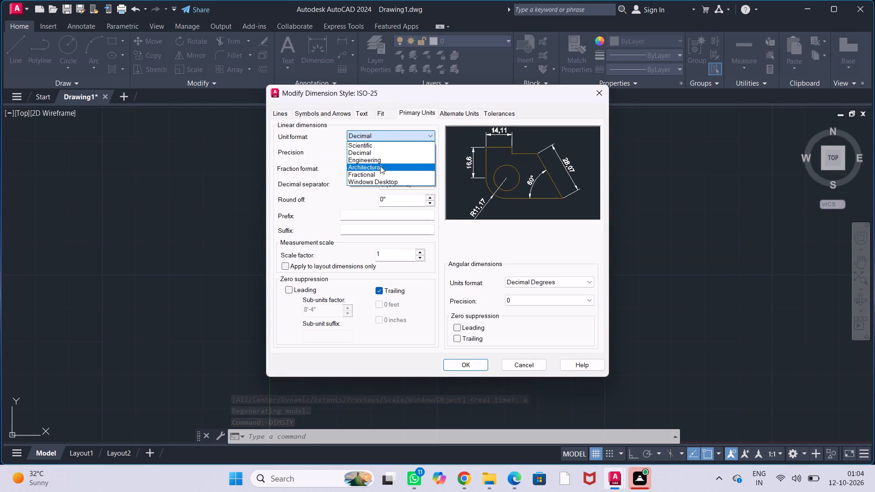
pyautogui.click(383, 162)
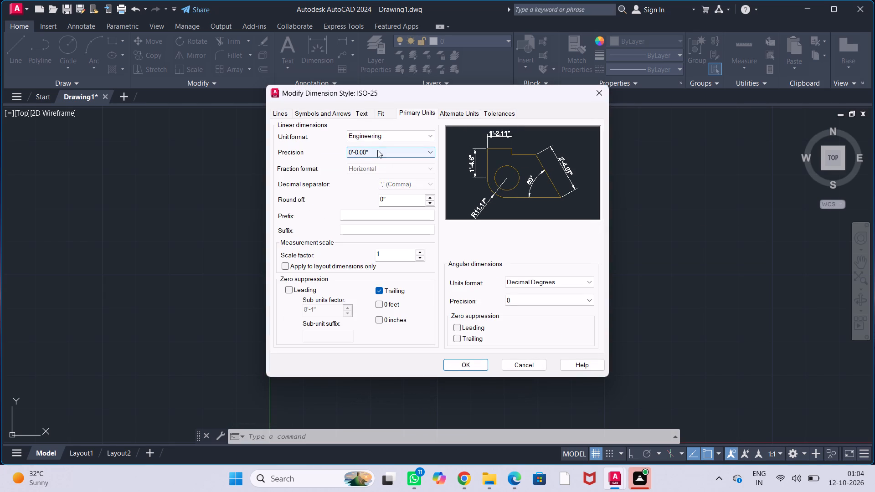
pyautogui.click(381, 153)
pyautogui.click(382, 165)
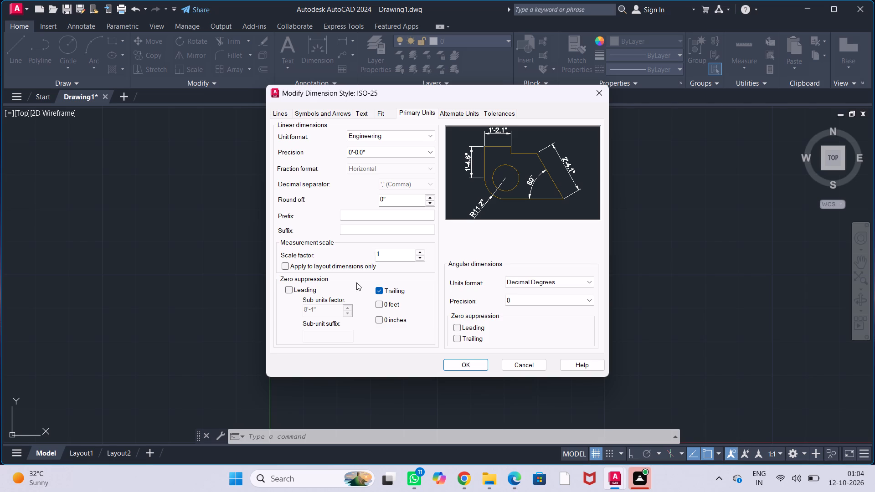
# Set the ISO-25 dimension style's text height to 1'.
pyautogui.click(356, 114)
pyautogui.moveTo(410, 194); pyautogui.dragTo(410, 193)
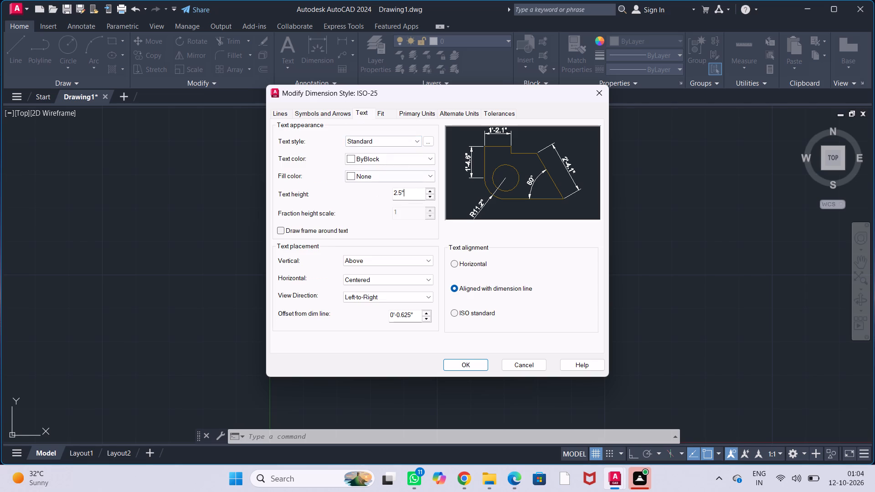
pyautogui.moveTo(410, 193); pyautogui.dragTo(381, 190)
pyautogui.press('BackSpace')
pyautogui.write("1'")
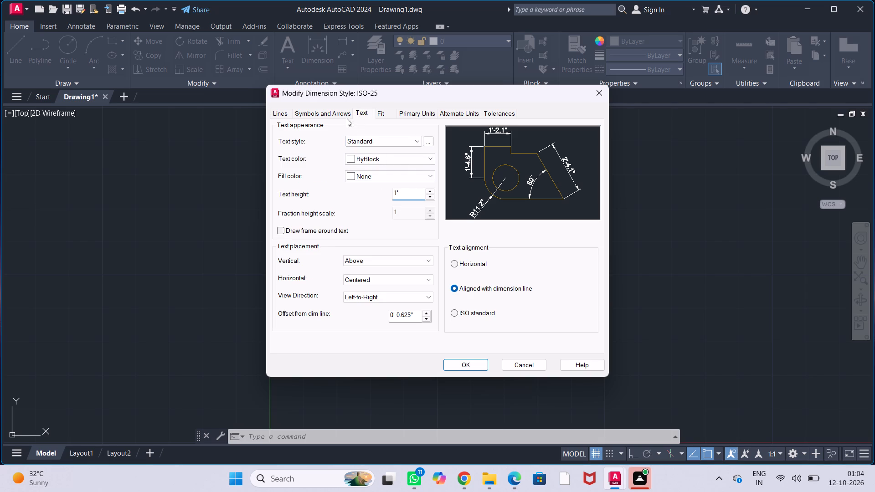
# Set the ISO-25 arrow size to 6", save the style changes and make ISO-25 the current dimension style.
pyautogui.click(340, 112)
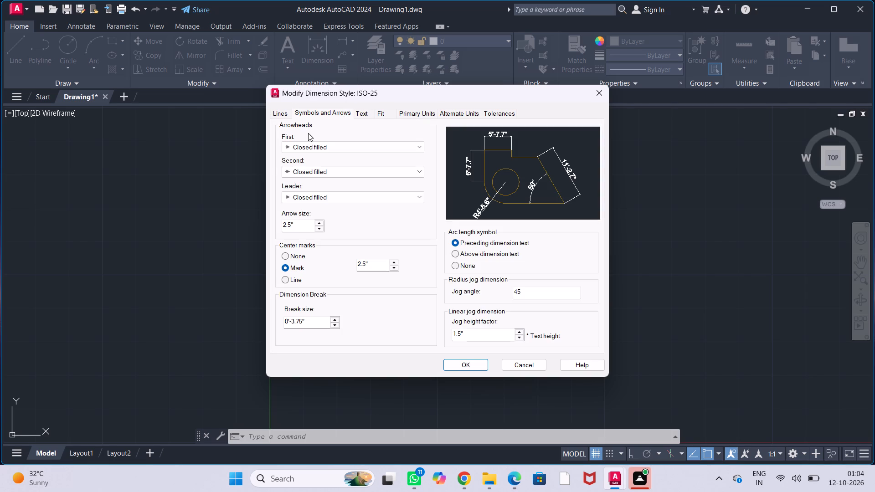
pyautogui.moveTo(304, 224); pyautogui.dragTo(281, 226)
pyautogui.press('BackSpace')
pyautogui.write('6"')
pyautogui.press('Return')
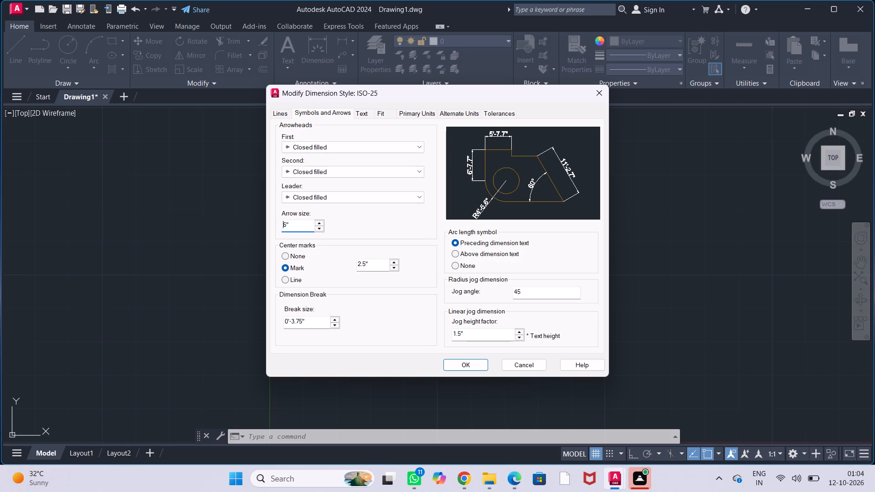
pyautogui.click(462, 367)
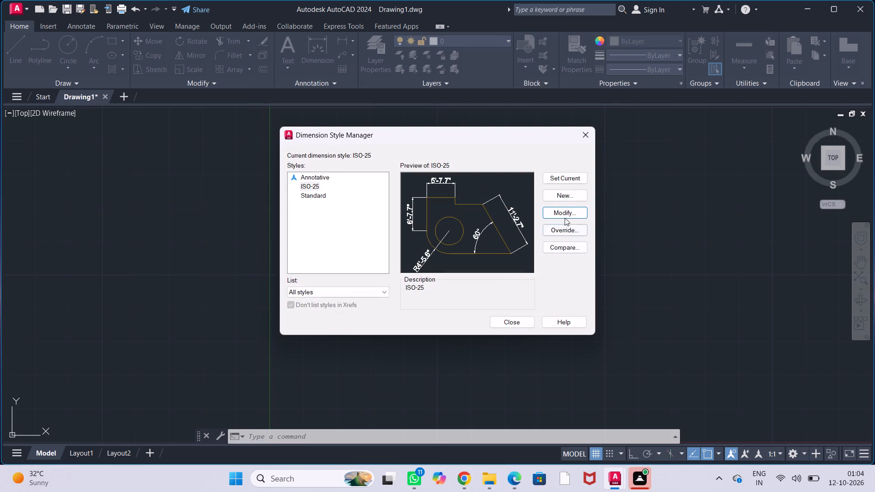
pyautogui.tripleClick(570, 182)
pyautogui.click(504, 321)
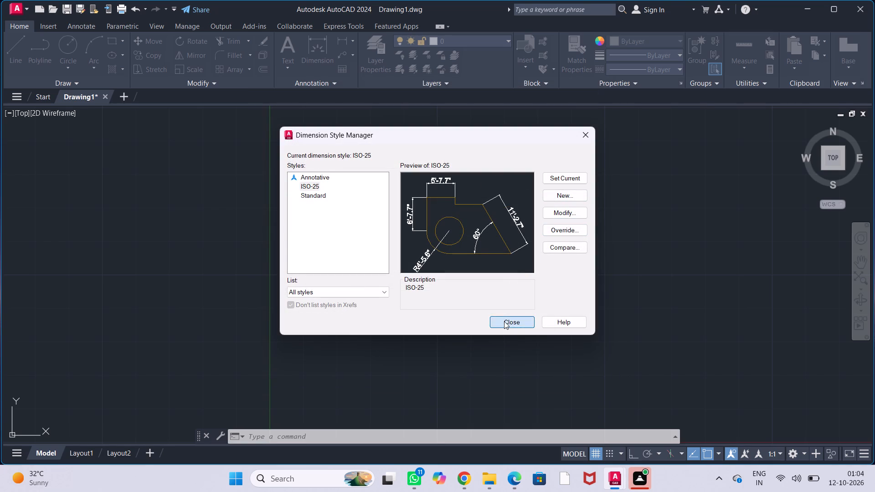
# Minimize both AutoCAD windows, the blank drawing and the north facing plan, to reach the desktop.
pyautogui.click(815, 10)
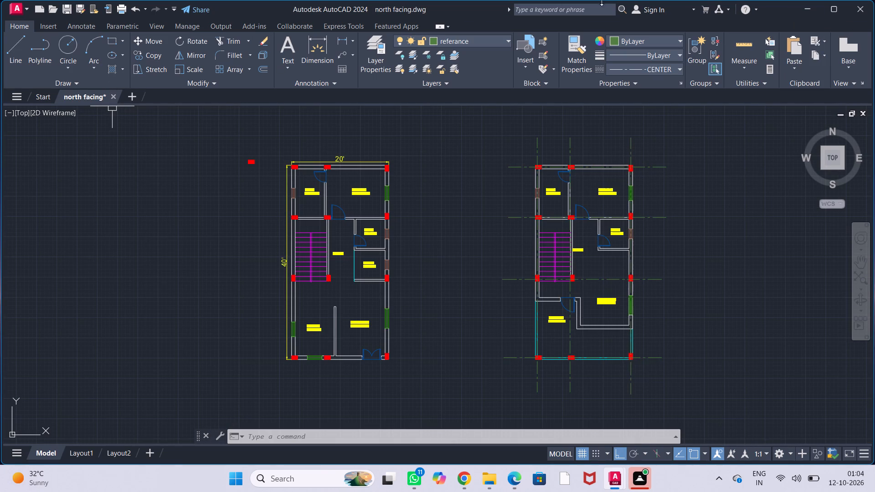
pyautogui.click(806, 10)
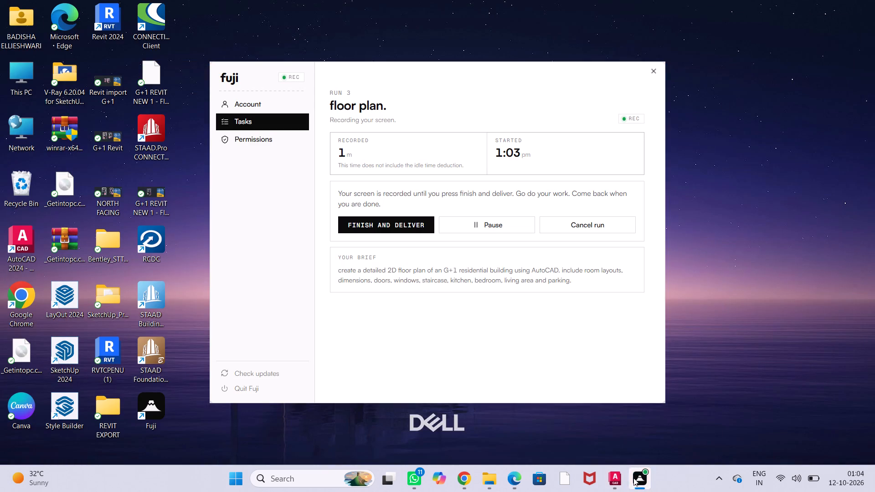
# Switch back to the blank Drawing1 in AutoCAD, keeping the north facing drawing open.
pyautogui.click(633, 478)
pyautogui.click(613, 482)
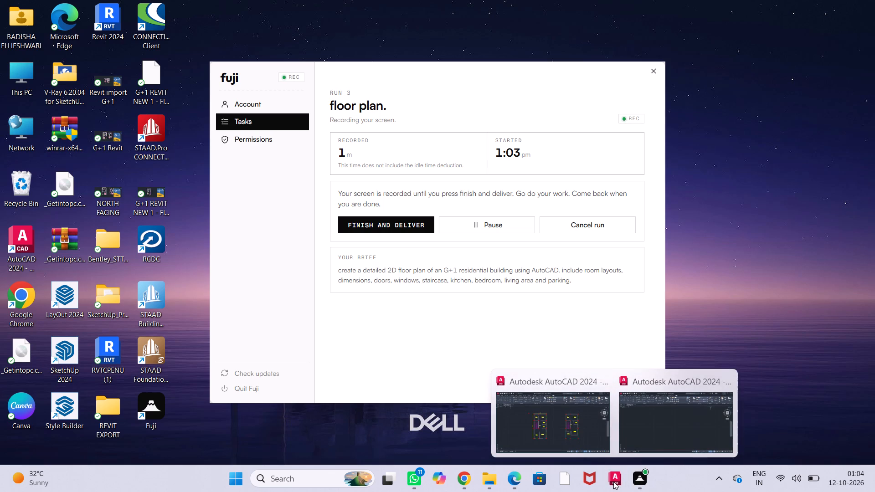
pyautogui.click(664, 442)
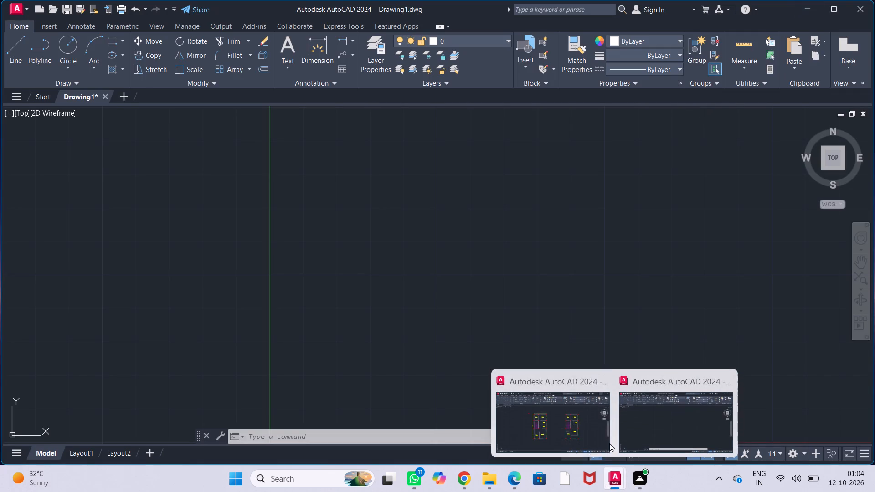
pyautogui.click(606, 382)
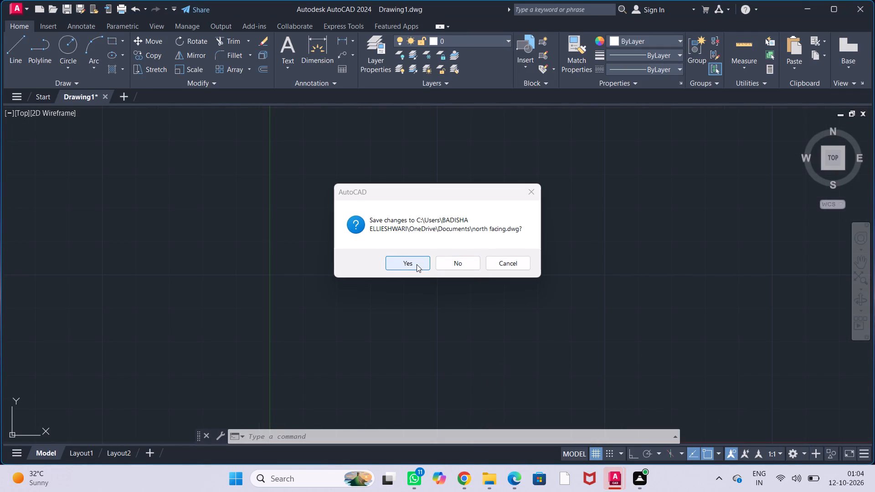
pyautogui.click(527, 197)
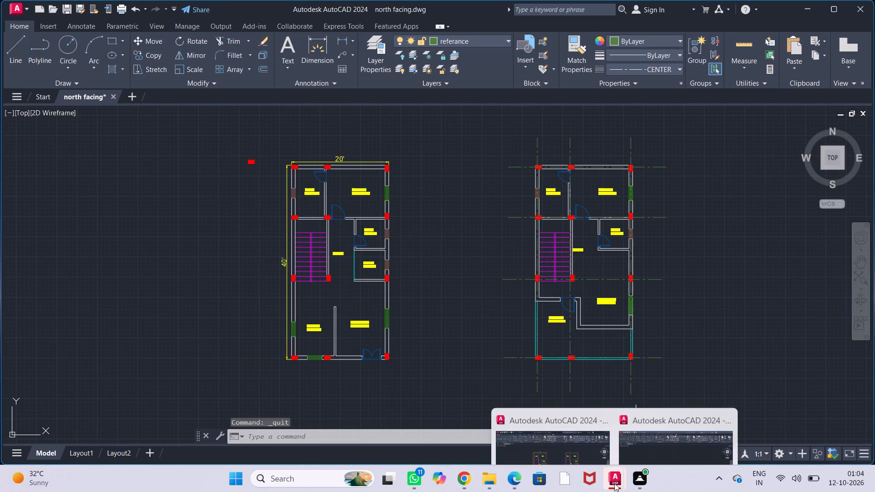
pyautogui.click(668, 434)
pyautogui.scroll(-2, 389, 254)
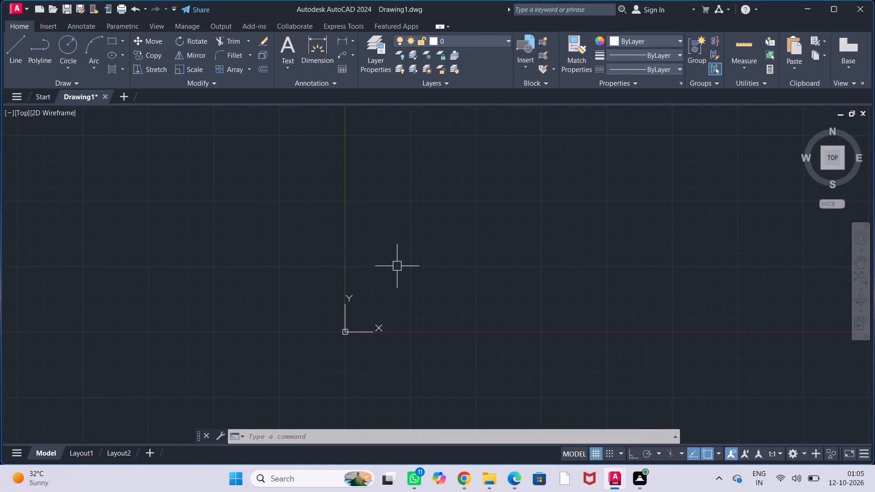
pyautogui.scroll(-1, 399, 261)
pyautogui.scroll(2, 409, 256)
pyautogui.scroll(2, 453, 263)
pyautogui.moveTo(454, 270); pyautogui.dragTo(453, 274, button='middle')
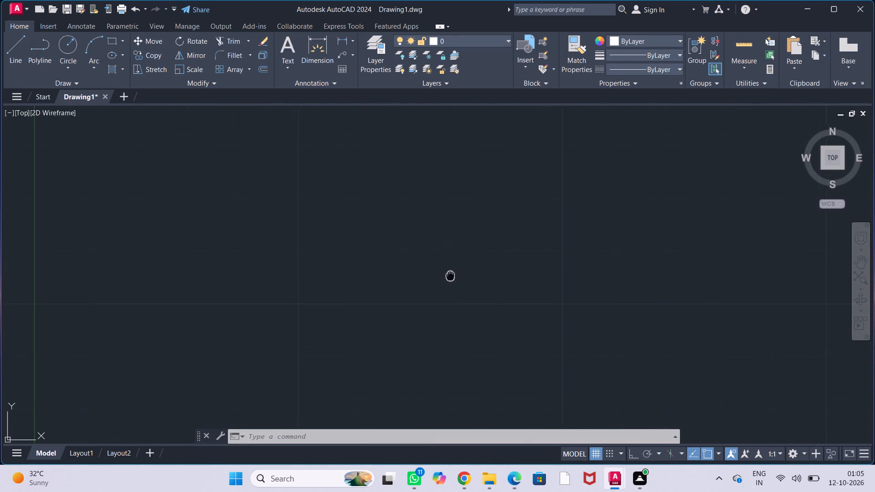
pyautogui.moveTo(453, 274); pyautogui.dragTo(454, 274, button='middle')
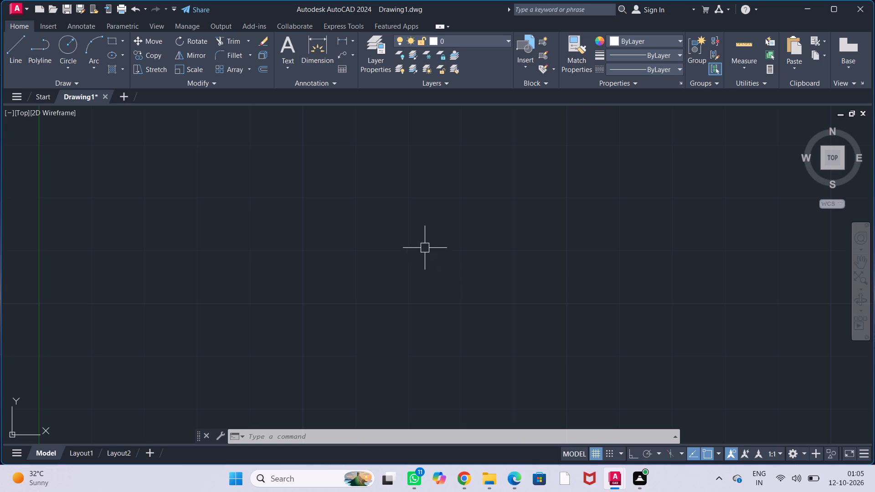
# Create a new layer named Wall and make it the current layer.
pyautogui.click(379, 56)
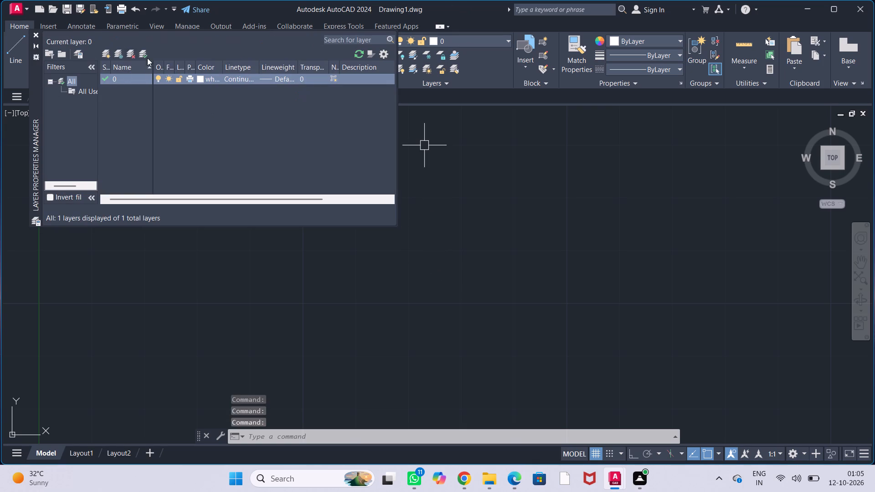
pyautogui.click(116, 51)
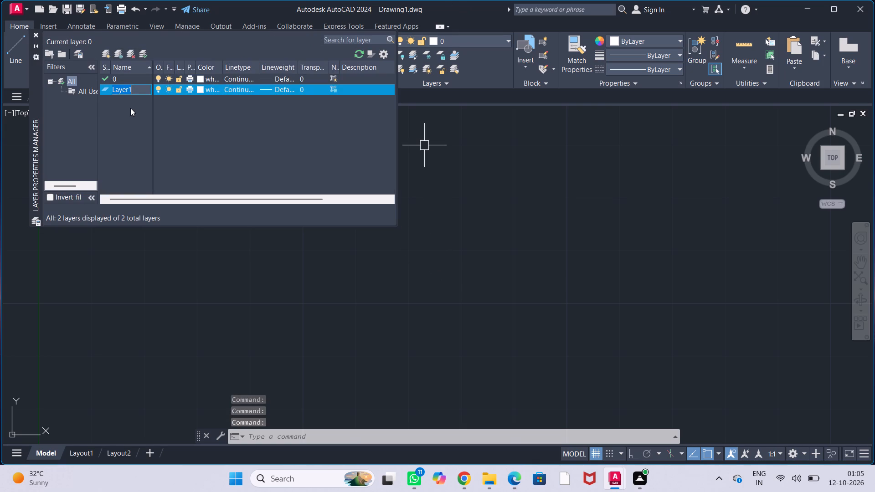
pyautogui.press('BackSpace')
pyautogui.write('Wa')
pyautogui.write('ll')
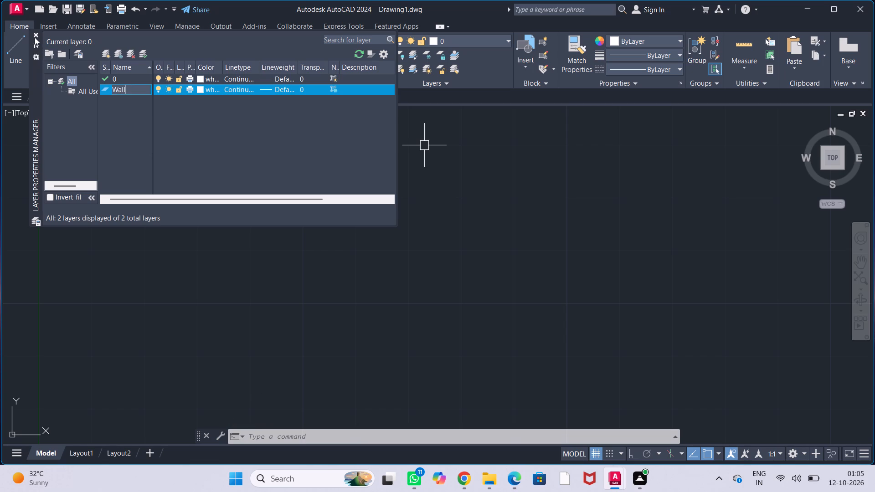
pyautogui.press('Return')
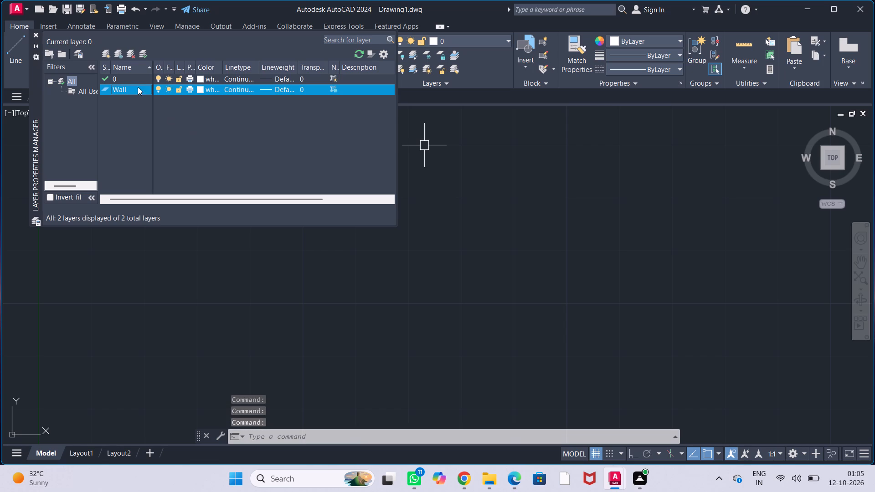
pyautogui.click(32, 34)
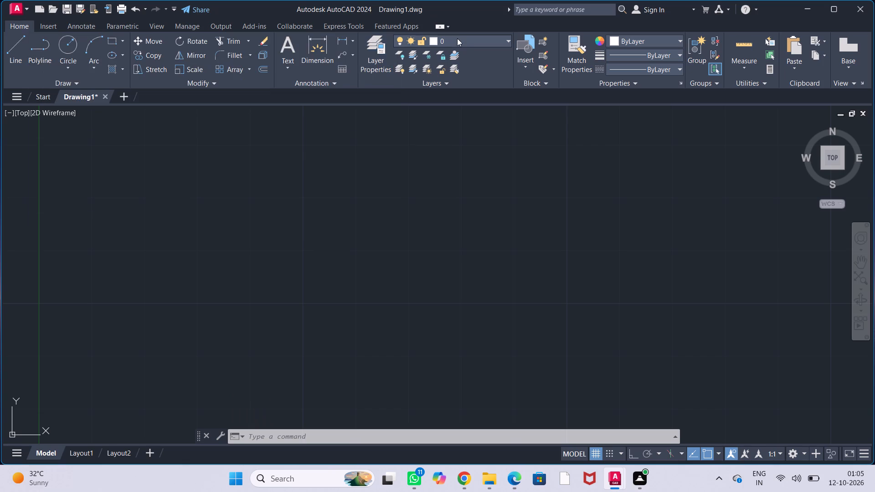
pyautogui.click(457, 38)
pyautogui.click(451, 72)
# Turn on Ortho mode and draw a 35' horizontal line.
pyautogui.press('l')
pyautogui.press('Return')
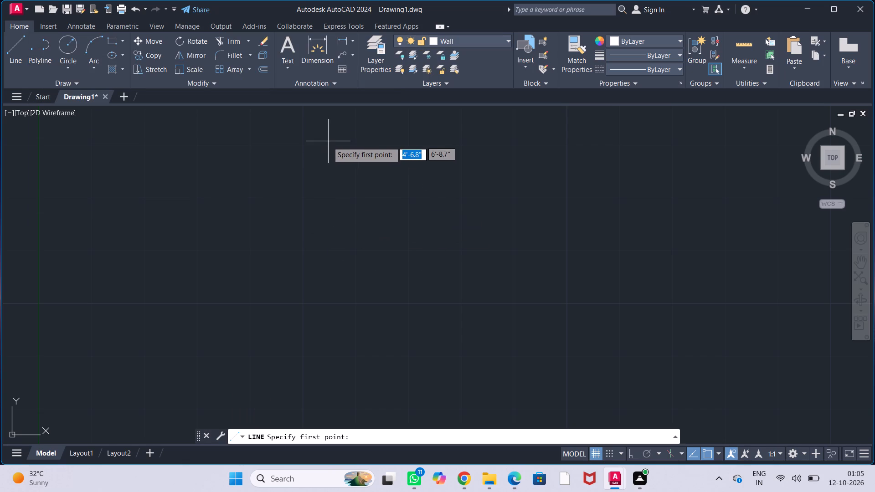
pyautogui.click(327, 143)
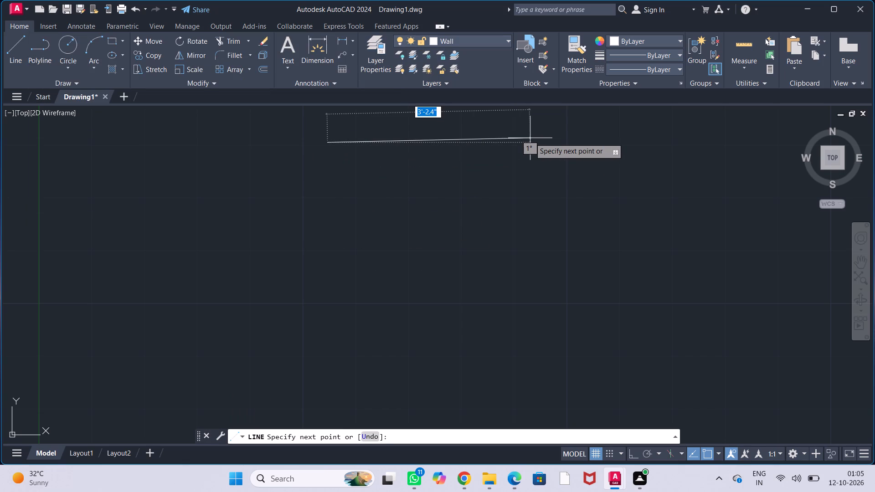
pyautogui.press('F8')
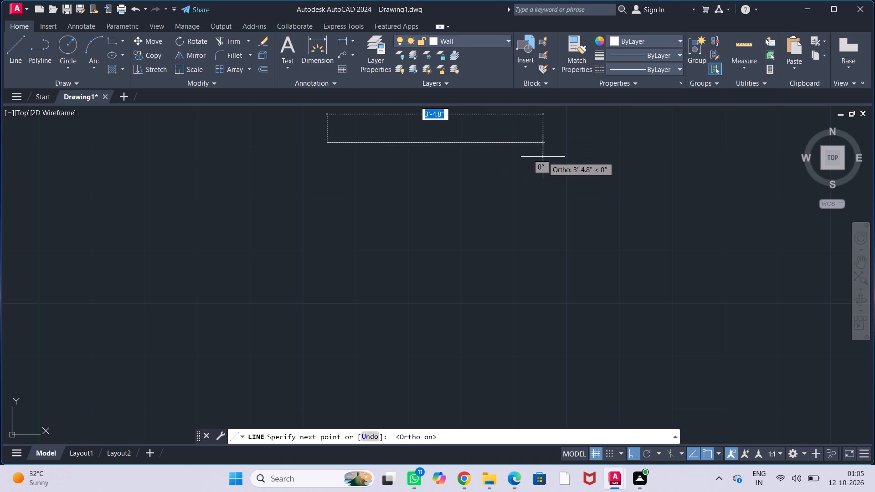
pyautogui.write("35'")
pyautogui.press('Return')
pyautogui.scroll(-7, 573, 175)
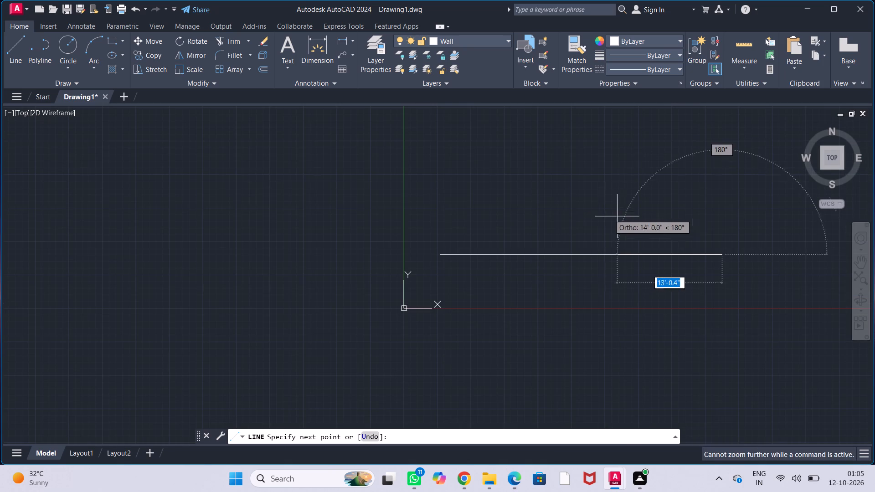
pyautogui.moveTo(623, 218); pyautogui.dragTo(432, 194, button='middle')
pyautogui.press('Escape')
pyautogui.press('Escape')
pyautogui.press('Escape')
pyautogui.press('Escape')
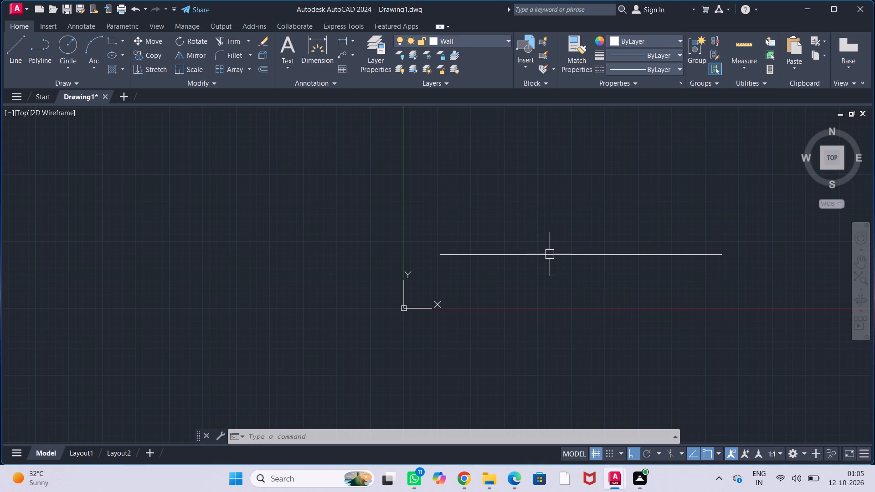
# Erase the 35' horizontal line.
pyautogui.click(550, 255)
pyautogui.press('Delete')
# Draw the building's closed rectangular outline with the Line command, 35' wide and 60' long.
pyautogui.scroll(-2, 556, 266)
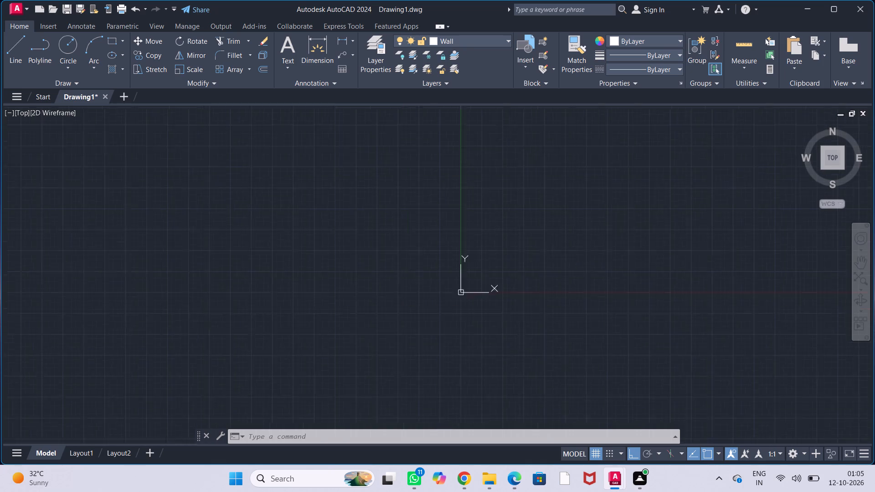
pyautogui.moveTo(557, 263); pyautogui.dragTo(130, 364, button='middle')
pyautogui.press('Escape')
pyautogui.moveTo(274, 318); pyautogui.dragTo(249, 343, button='middle')
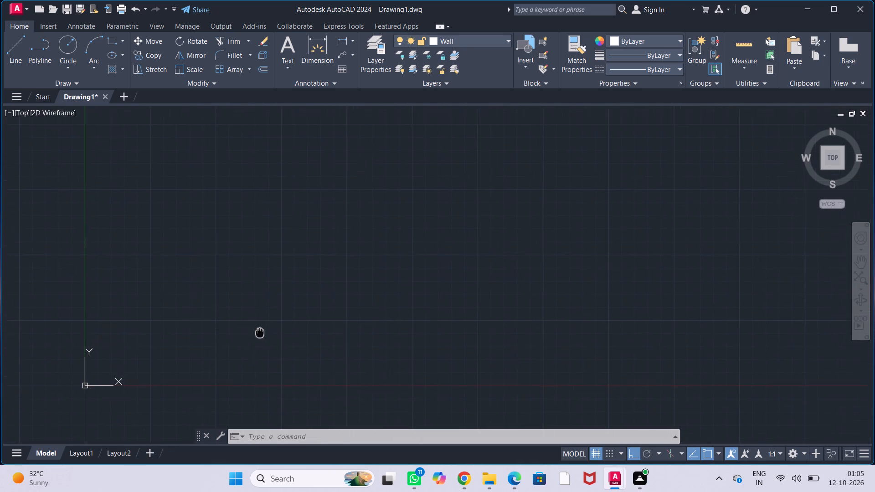
pyautogui.moveTo(249, 343); pyautogui.dragTo(202, 388, button='middle')
pyautogui.scroll(-1, 412, 323)
pyautogui.moveTo(436, 313); pyautogui.dragTo(305, 340, button='middle')
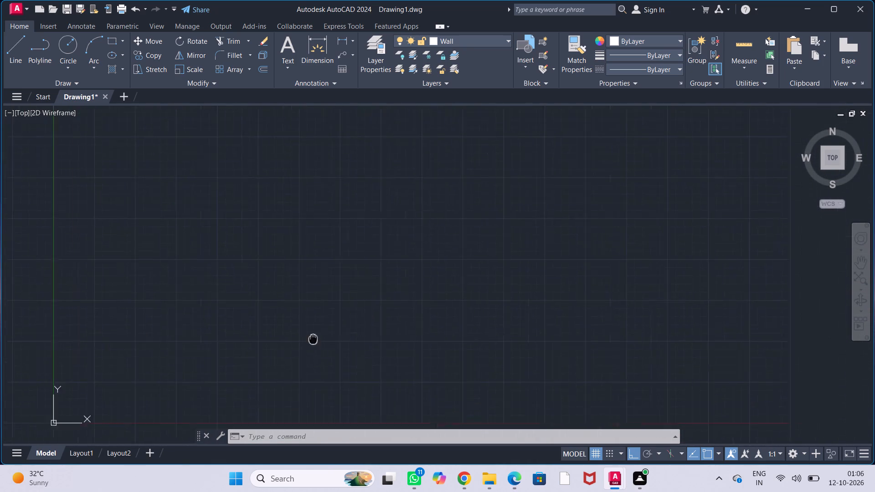
pyautogui.moveTo(305, 340); pyautogui.dragTo(278, 353, button='middle')
pyautogui.press('l')
pyautogui.press('Return')
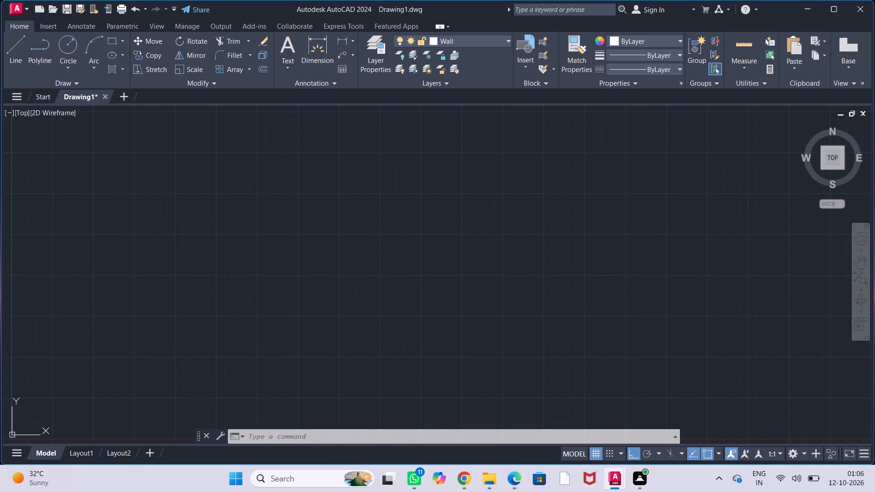
pyautogui.click(309, 146)
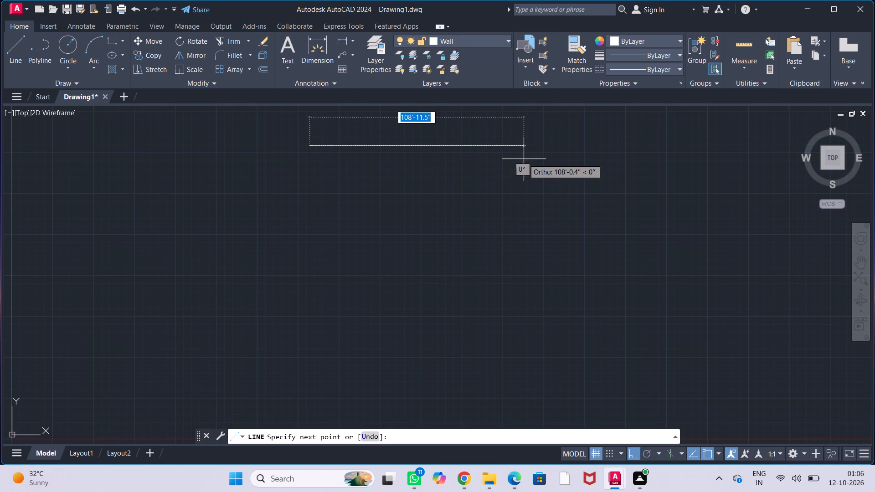
pyautogui.write("35'")
pyautogui.press('Return')
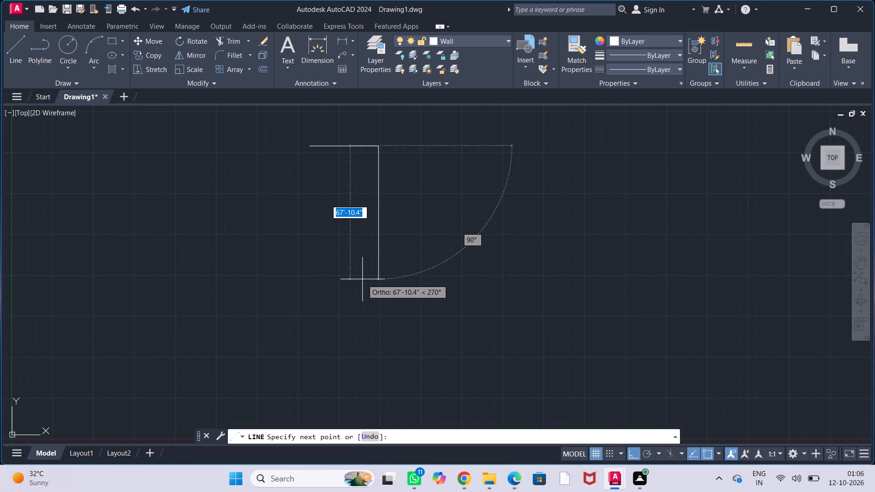
pyautogui.write("60'")
pyautogui.press('Return')
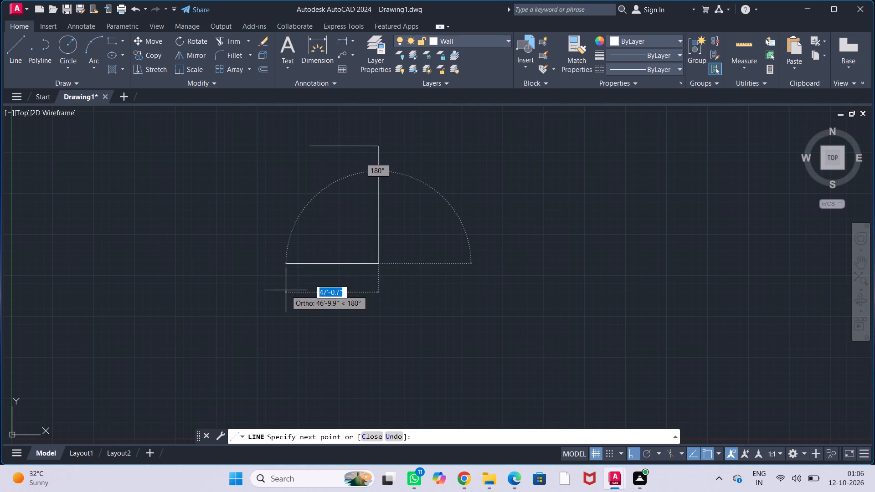
pyautogui.write("35'")
pyautogui.press('Return')
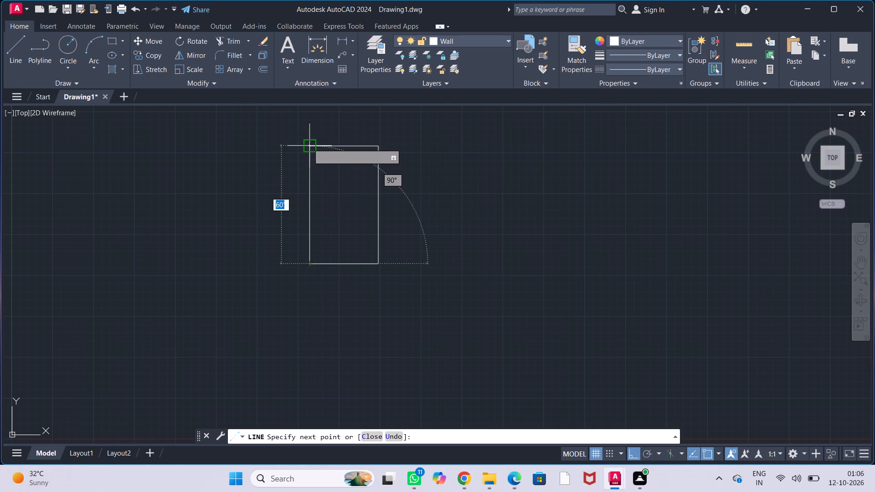
pyautogui.click(308, 143)
pyautogui.press('Escape')
pyautogui.press('Escape')
pyautogui.press('Escape')
pyautogui.press('Escape')
# Offset the outline's upper, left and right edges inward by 4.5".
pyautogui.scroll(1, 333, 179)
pyautogui.moveTo(338, 178); pyautogui.dragTo(339, 254, button='middle')
pyautogui.scroll(1, 338, 245)
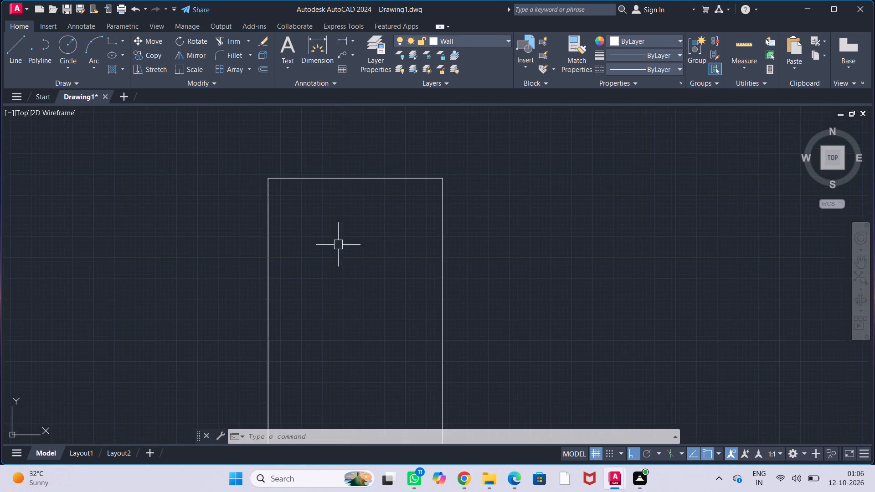
pyautogui.moveTo(335, 246); pyautogui.dragTo(334, 181, button='middle')
pyautogui.scroll(-1, 324, 185)
pyautogui.moveTo(330, 192); pyautogui.dragTo(338, 212, button='middle')
pyautogui.scroll(1, 336, 210)
pyautogui.moveTo(335, 210); pyautogui.dragTo(330, 202, button='middle')
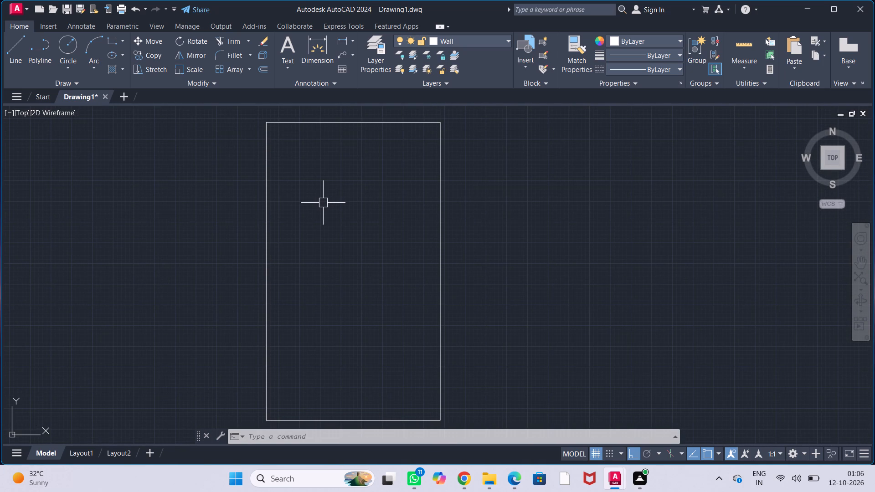
pyautogui.write('off')
pyautogui.press('Return')
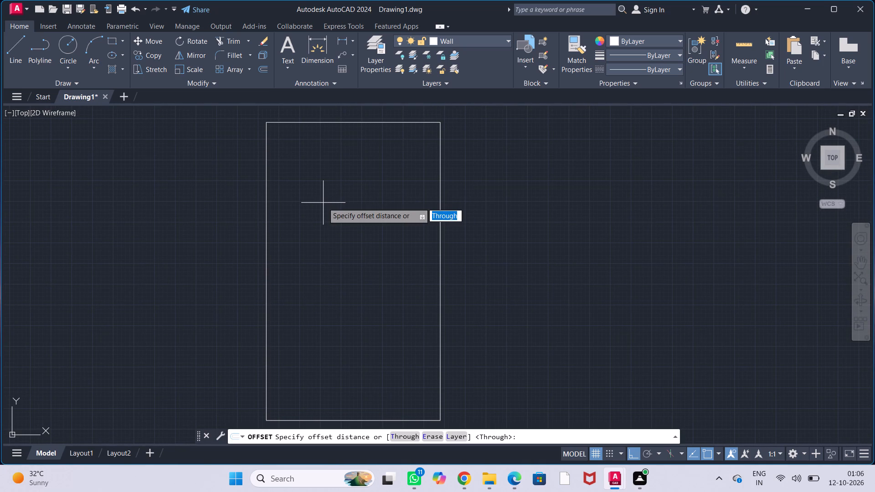
pyautogui.write('4.5')
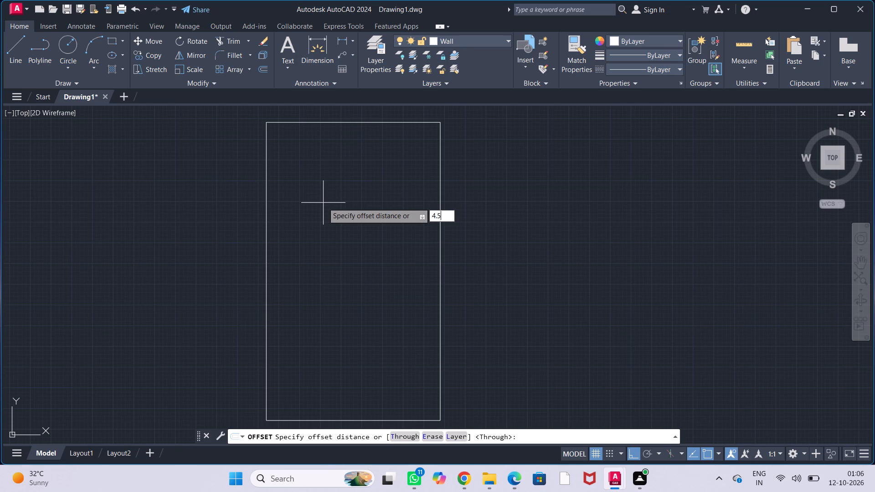
pyautogui.hotkey('shift', '"')
pyautogui.press('Return')
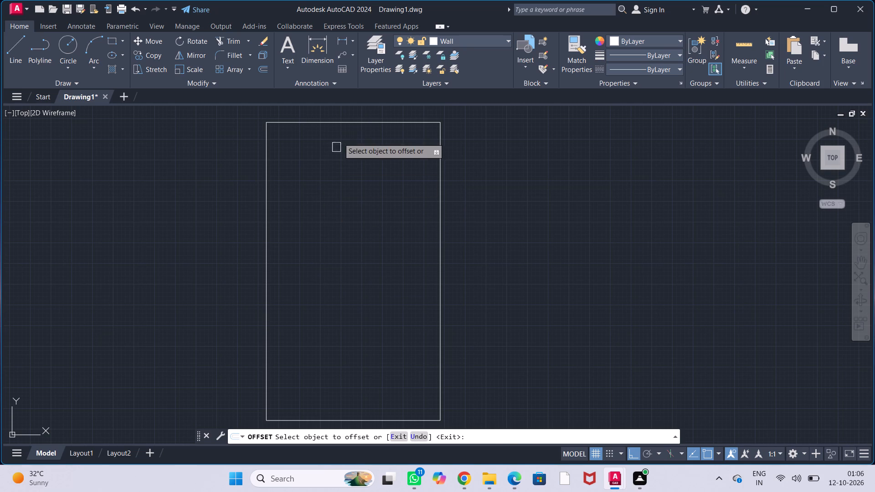
pyautogui.moveTo(353, 122); pyautogui.dragTo(352, 129)
pyautogui.click(353, 173)
pyautogui.click(267, 215)
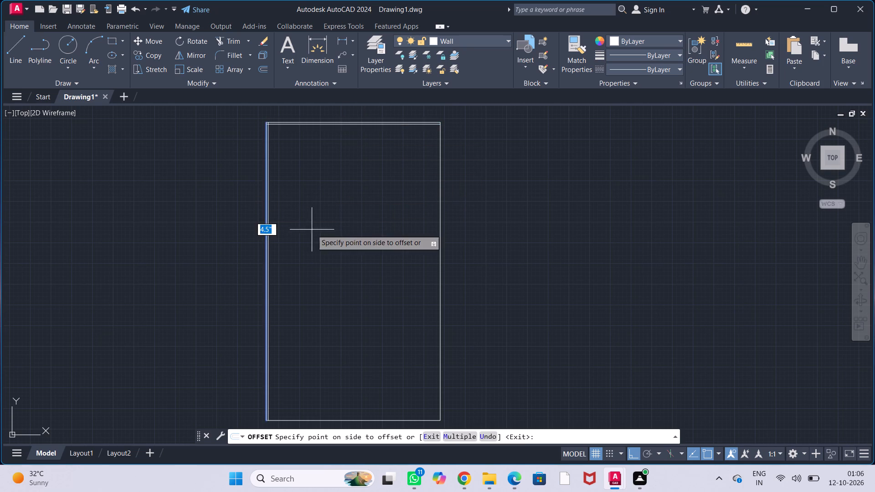
pyautogui.click(312, 230)
pyautogui.click(441, 220)
pyautogui.click(412, 232)
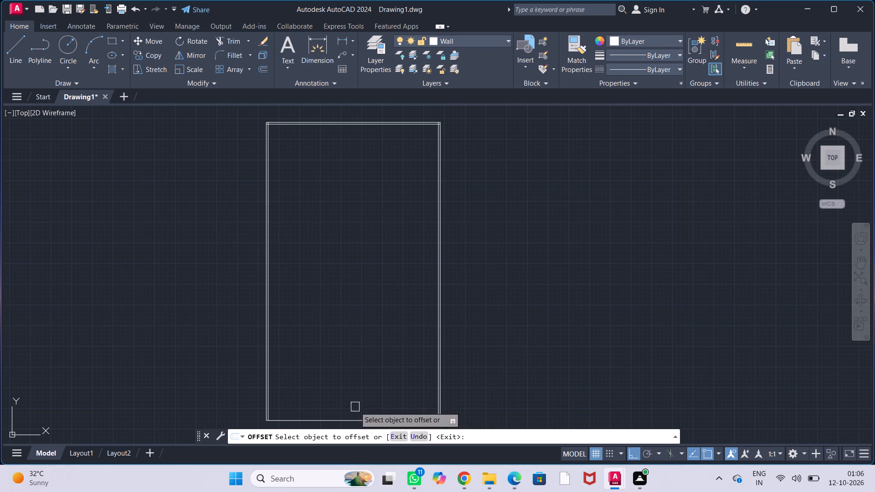
pyautogui.press('Escape')
pyautogui.press('Escape')
pyautogui.press('Escape')
pyautogui.press('Escape')
# Offset the outline's bottom edge inward by 9".
pyautogui.write('off')
pyautogui.press('Return')
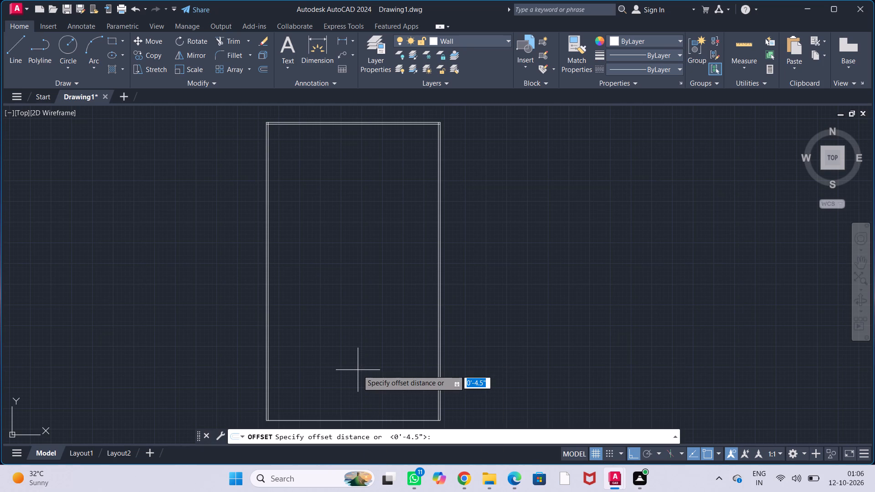
pyautogui.write('9"')
pyautogui.press('Return')
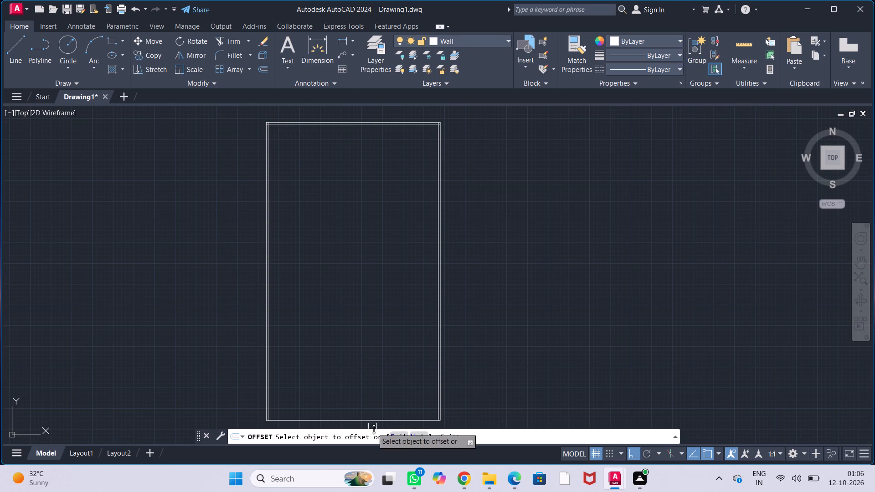
pyautogui.click(376, 420)
pyautogui.click(374, 364)
pyautogui.press('Escape')
pyautogui.press('Escape')
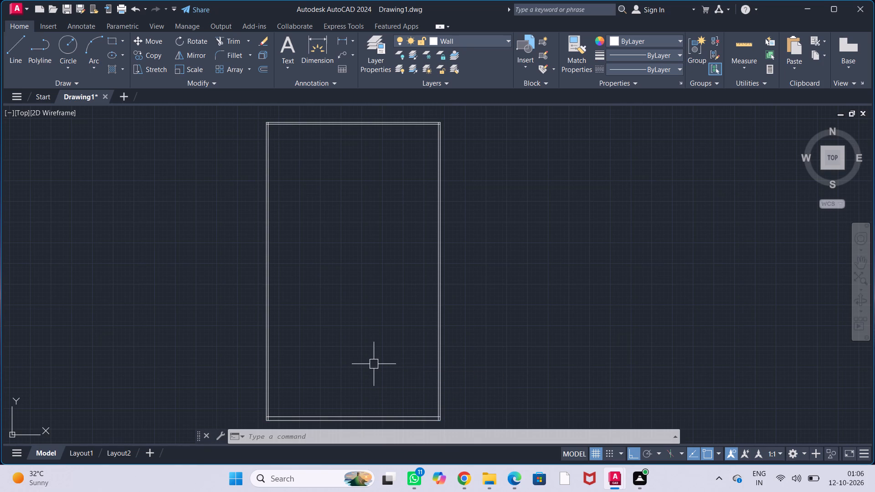
pyautogui.press('Escape')
pyautogui.press('Escape')
pyautogui.press('Escape')
pyautogui.press('Escape')
# Offset the inner wall lines on the left, right and upper sides inward by 3'3".
pyautogui.write('off')
pyautogui.press('Return')
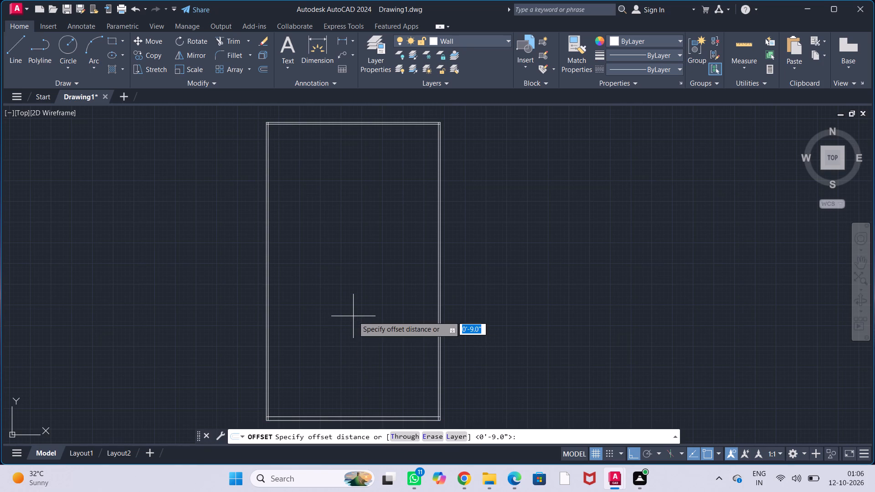
pyautogui.write('3\'3"')
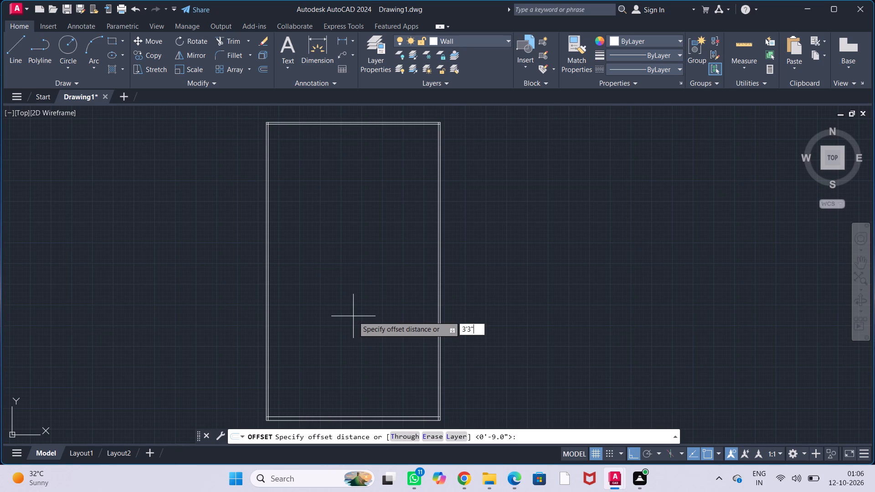
pyautogui.press('Return')
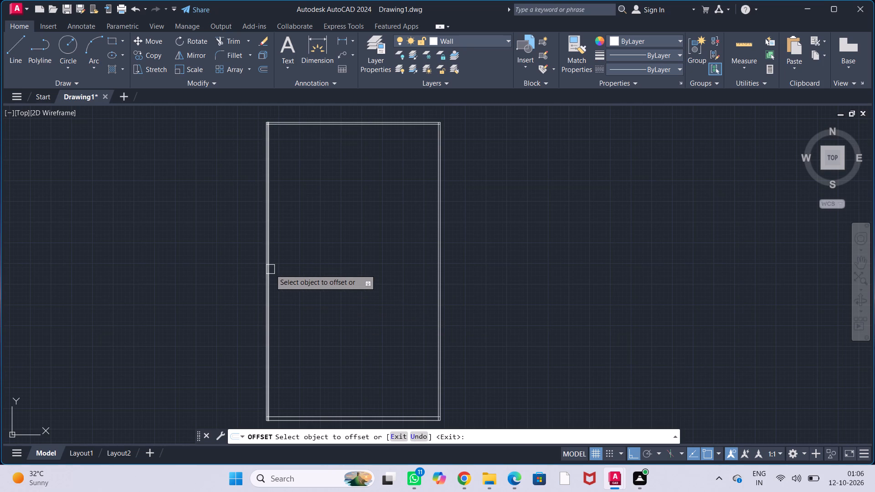
pyautogui.click(270, 269)
pyautogui.click(328, 274)
pyautogui.click(434, 250)
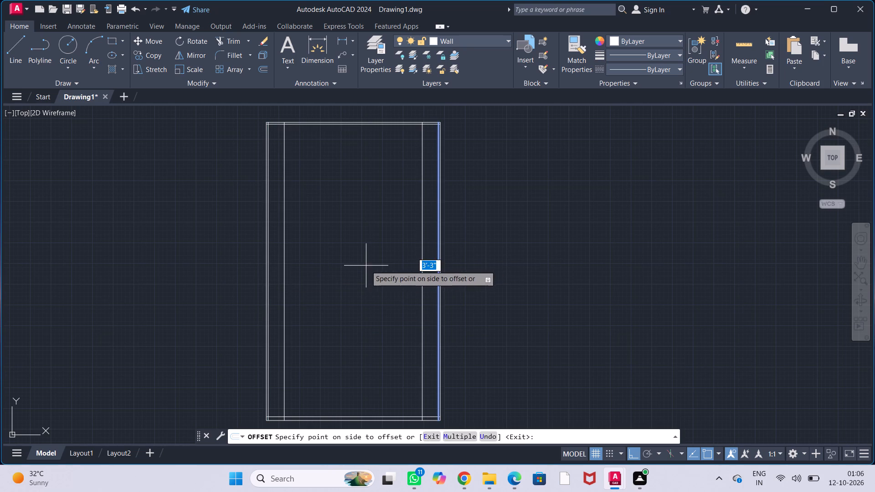
pyautogui.click(366, 266)
pyautogui.moveTo(367, 128); pyautogui.dragTo(367, 132)
pyautogui.click(359, 227)
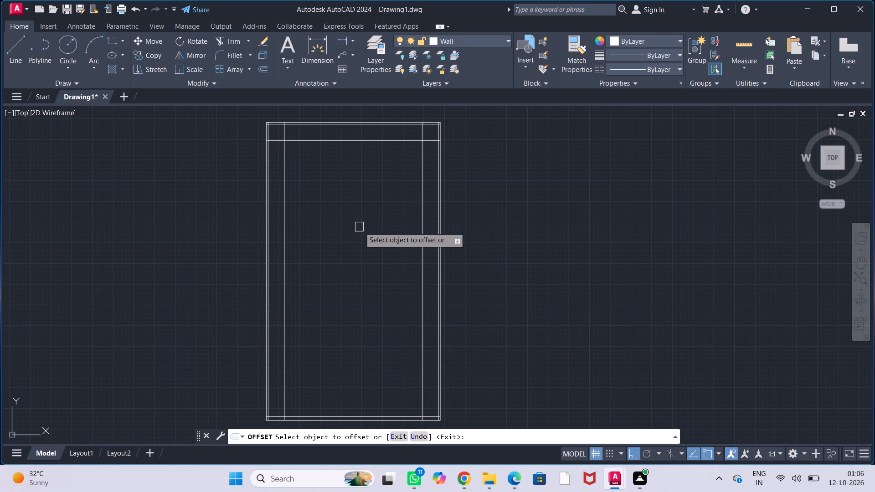
pyautogui.press('Escape')
pyautogui.press('Escape')
pyautogui.press('Escape')
pyautogui.press('Escape')
pyautogui.press('Escape')
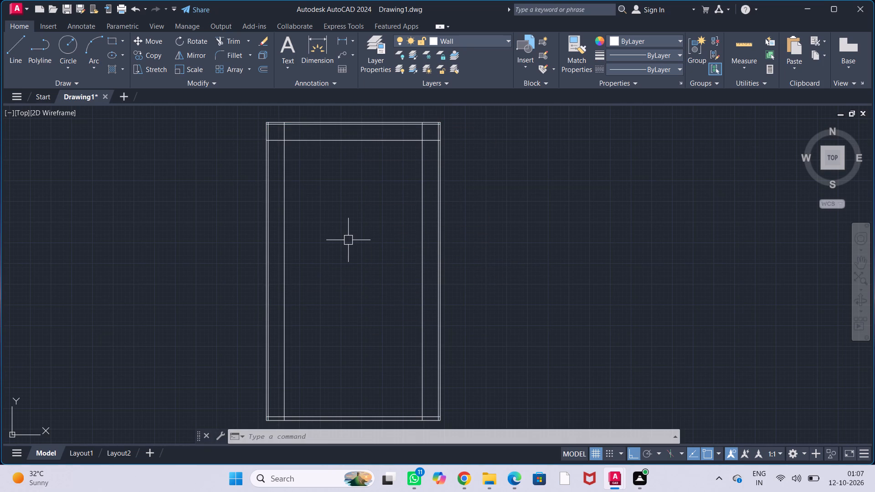
# Offset the inner line of the bottom wall inward by 5'.
pyautogui.moveTo(348, 240); pyautogui.dragTo(353, 209, button='middle')
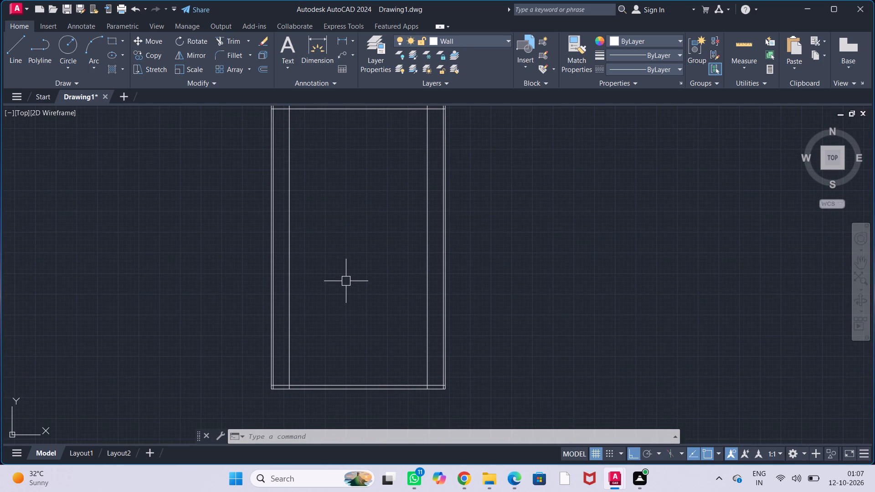
pyautogui.write('off')
pyautogui.press('Return')
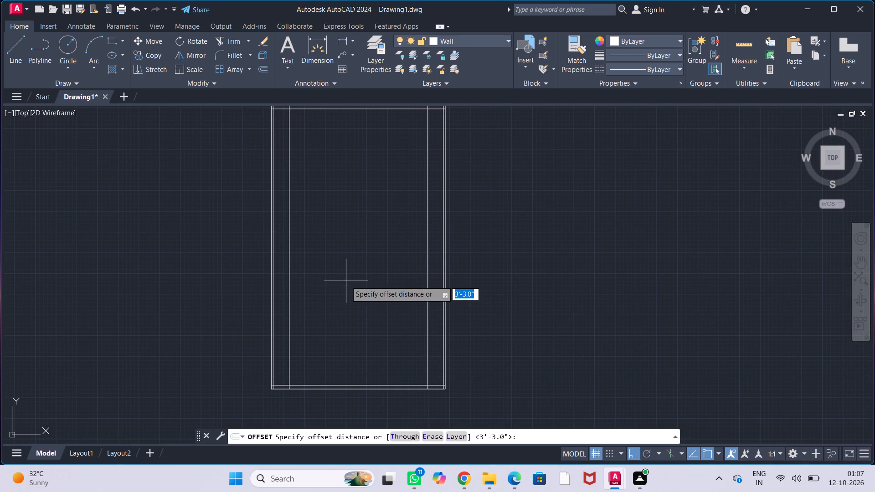
pyautogui.write("5'")
pyautogui.press('Return')
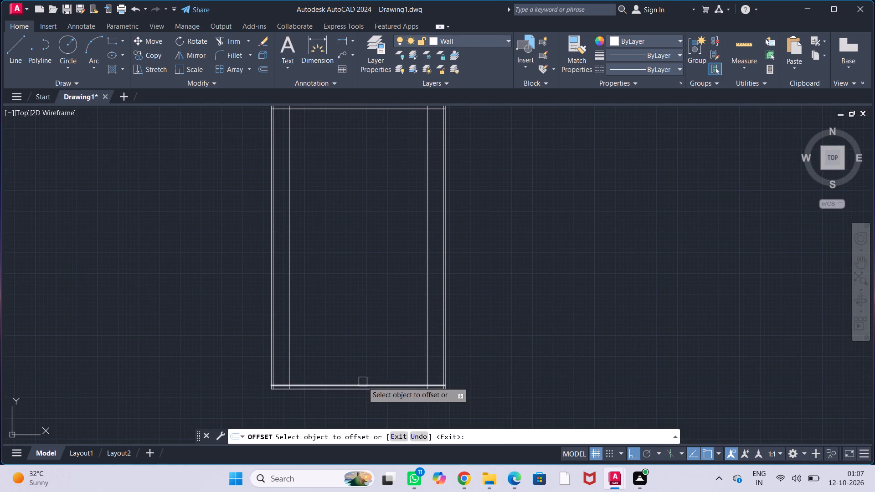
pyautogui.click(363, 382)
pyautogui.click(360, 338)
pyautogui.press('Escape')
pyautogui.press('Escape')
pyautogui.press('Escape')
pyautogui.press('Escape')
pyautogui.press('Escape')
pyautogui.press('Escape')
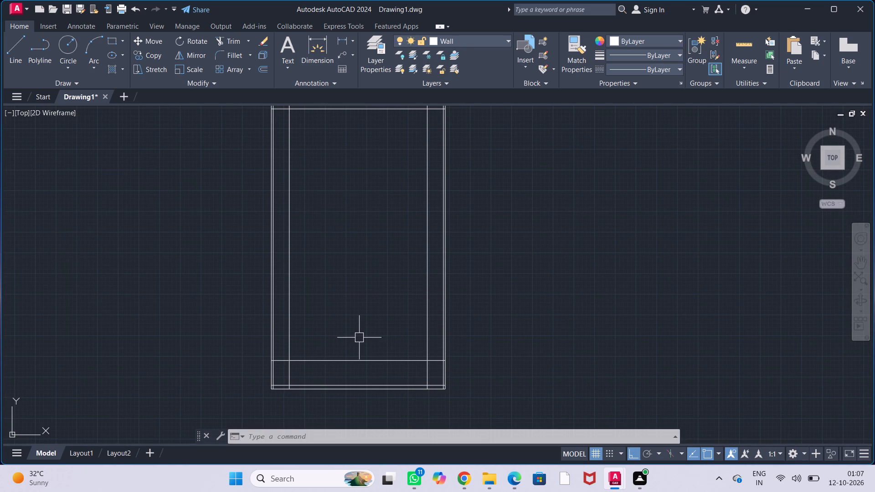
# Trim the setback lines where they overrun the two upper corners of the inner rectangle.
pyautogui.moveTo(355, 287); pyautogui.dragTo(337, 359, button='middle')
pyautogui.moveTo(308, 269); pyautogui.dragTo(333, 283, button='middle')
pyautogui.scroll(1, 324, 263)
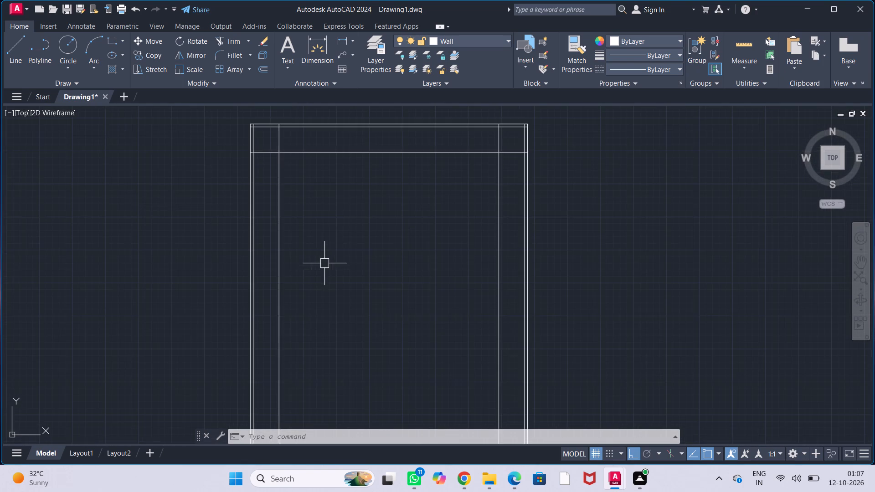
pyautogui.moveTo(360, 236); pyautogui.dragTo(323, 286, button='middle')
pyautogui.middleClick(329, 273)
pyautogui.scroll(1, 330, 272)
pyautogui.moveTo(333, 268); pyautogui.dragTo(357, 293, button='middle')
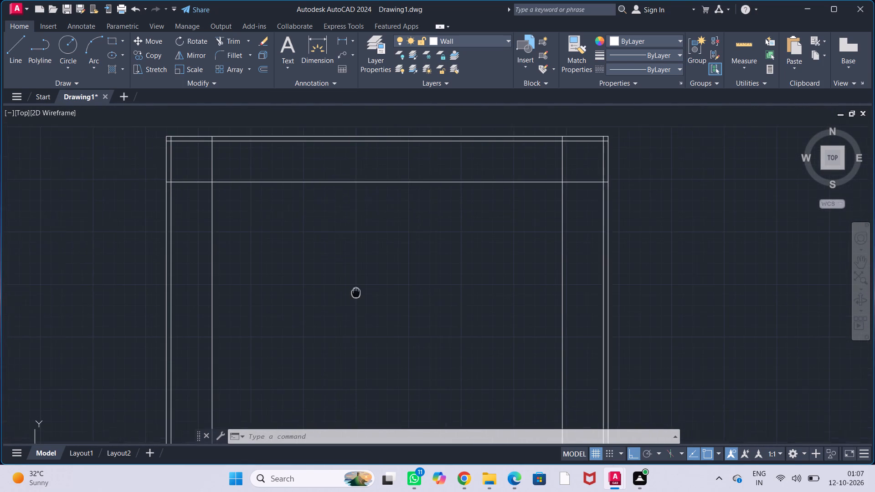
pyautogui.moveTo(357, 293); pyautogui.dragTo(358, 294, button='middle')
pyautogui.write('trim')
pyautogui.press('Return')
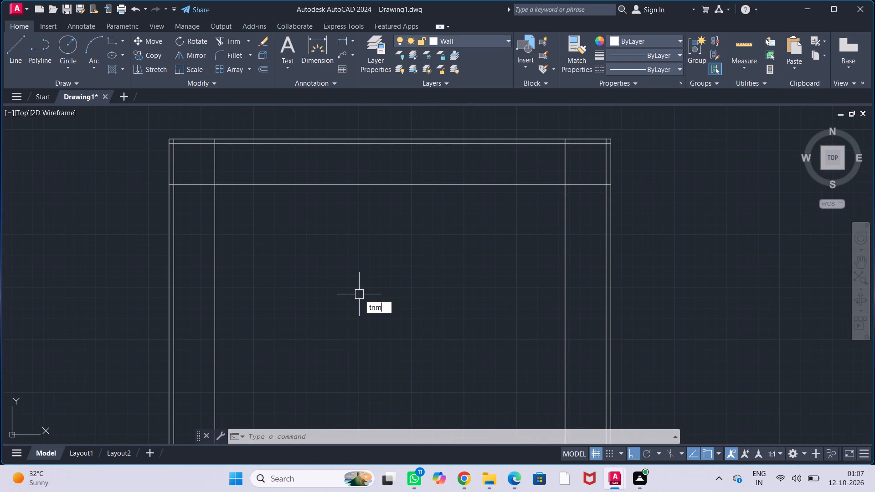
pyautogui.click(217, 166)
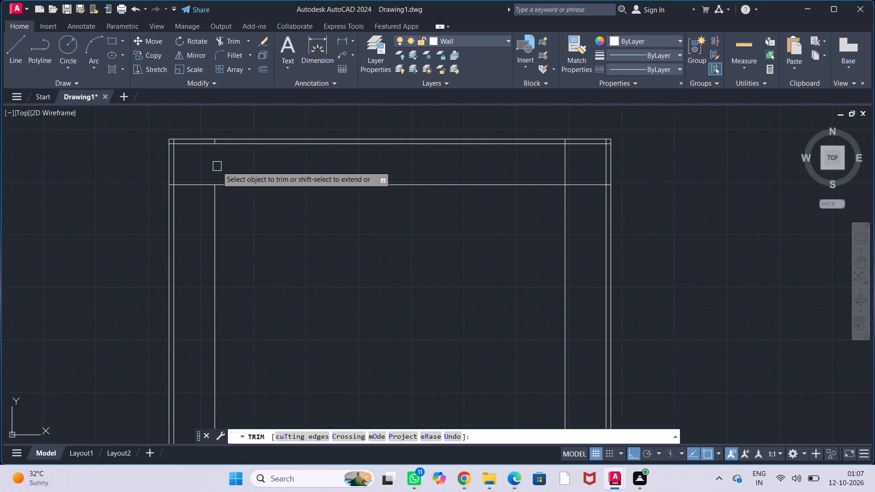
pyautogui.click(196, 185)
pyautogui.click(569, 170)
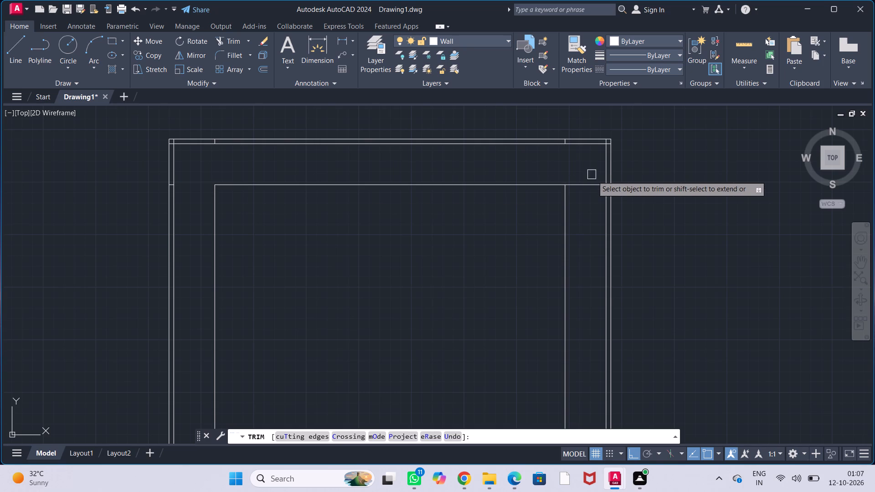
pyautogui.click(592, 186)
# Trim the setback lines where they overrun the two lower corners, closing the inner rectangle.
pyautogui.scroll(-1, 493, 252)
pyautogui.moveTo(462, 305); pyautogui.dragTo(434, 212, button='middle')
pyautogui.scroll(-1, 447, 259)
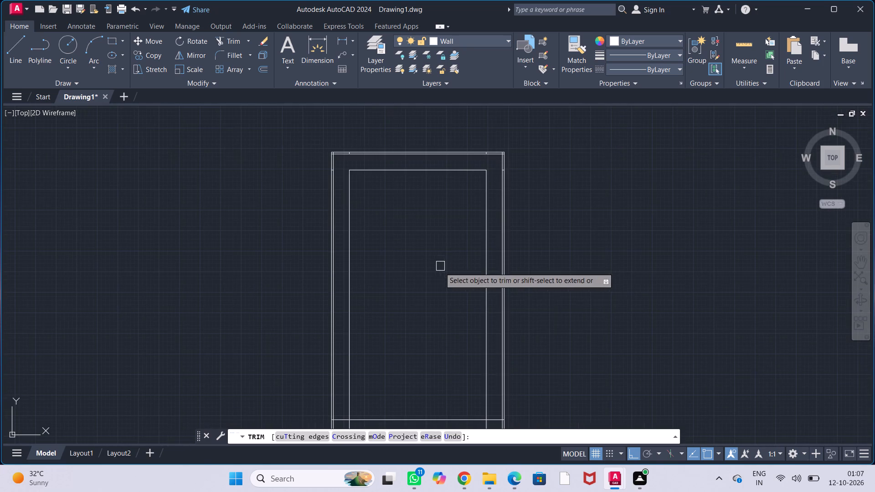
pyautogui.moveTo(432, 295); pyautogui.dragTo(422, 178, button='middle')
pyautogui.scroll(1, 331, 326)
pyautogui.click(325, 291)
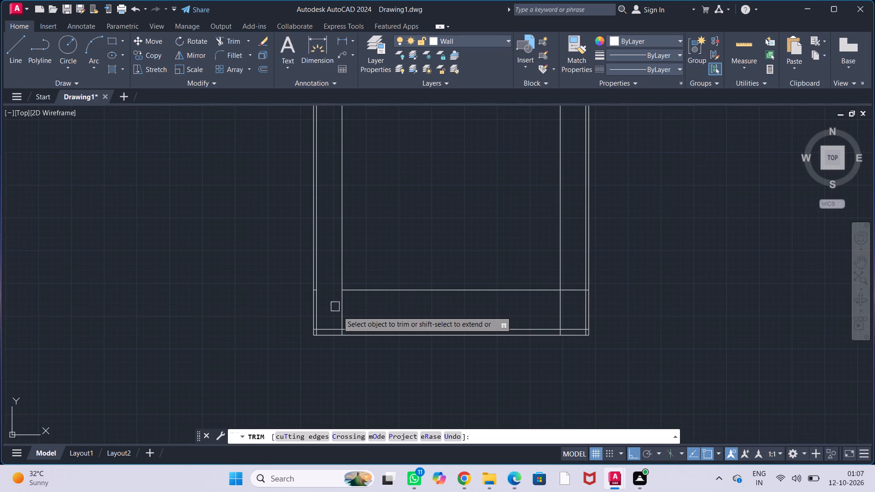
pyautogui.click(342, 316)
pyautogui.click(560, 314)
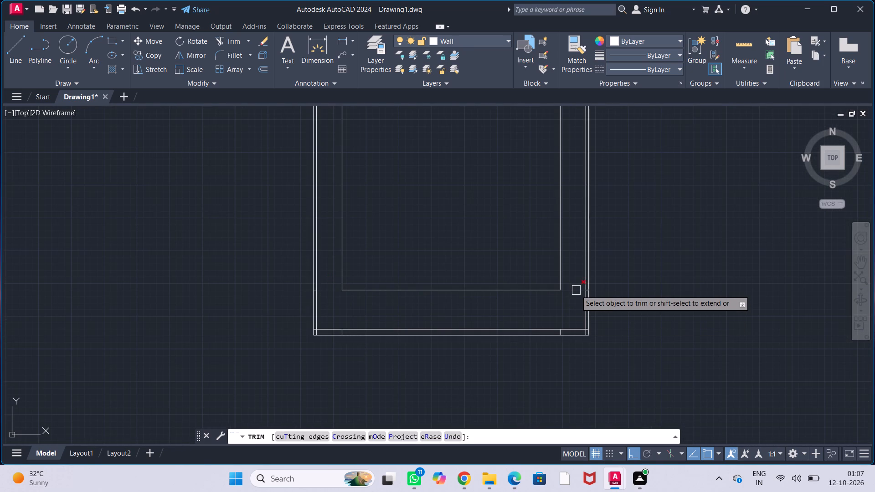
pyautogui.click(576, 290)
pyautogui.press('Escape')
pyautogui.press('Escape')
pyautogui.press('Escape')
pyautogui.press('Escape')
pyautogui.press('Escape')
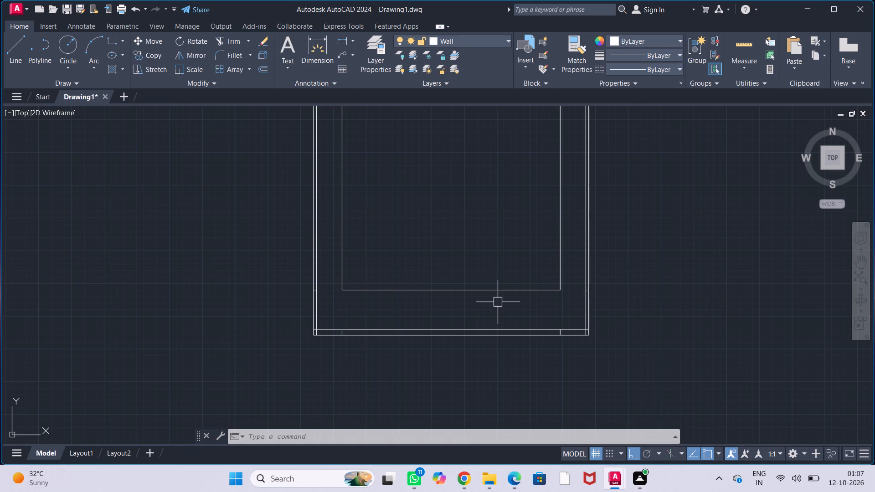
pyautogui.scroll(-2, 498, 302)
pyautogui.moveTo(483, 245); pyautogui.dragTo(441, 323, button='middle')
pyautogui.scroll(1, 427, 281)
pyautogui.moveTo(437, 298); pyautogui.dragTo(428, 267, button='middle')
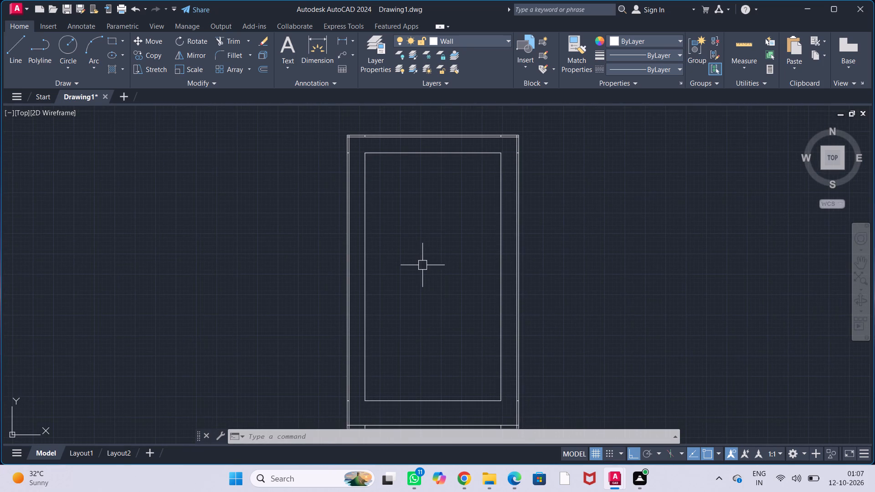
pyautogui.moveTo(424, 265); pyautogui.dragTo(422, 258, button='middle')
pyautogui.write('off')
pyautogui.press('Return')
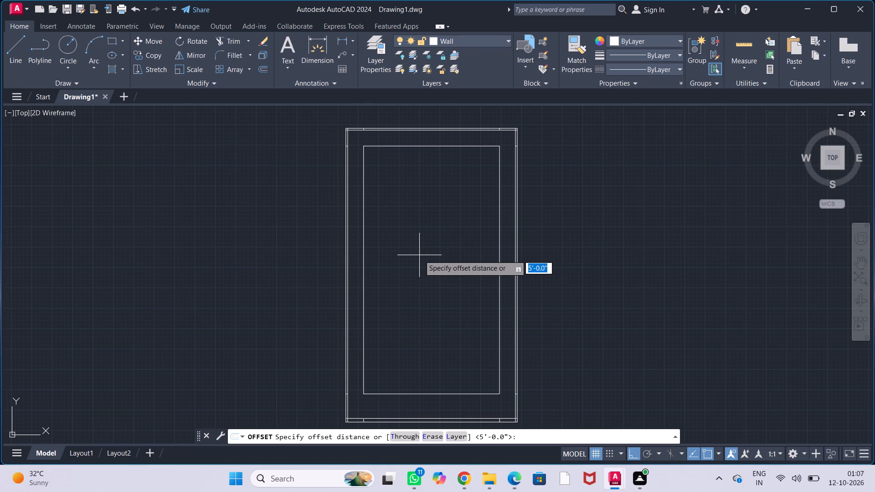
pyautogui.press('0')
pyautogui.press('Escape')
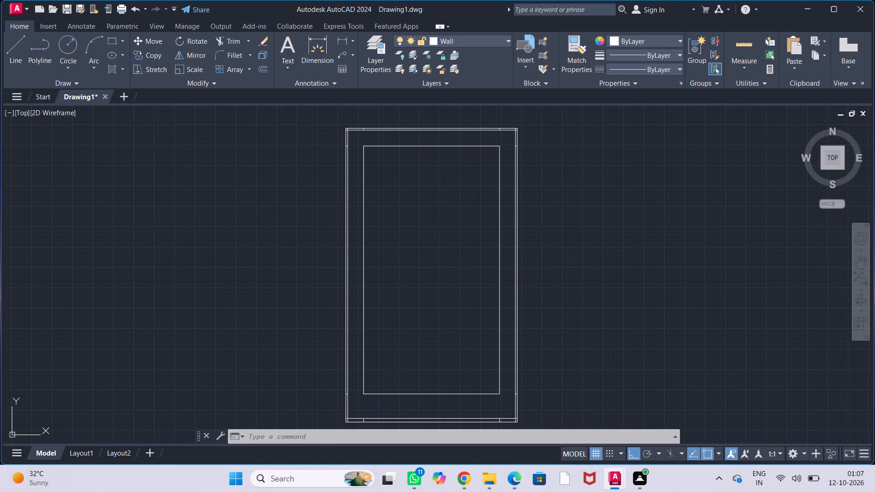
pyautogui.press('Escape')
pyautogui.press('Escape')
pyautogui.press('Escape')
# Offset all four edges of the inner rectangle inward by 9" to form the building's walls.
pyautogui.write('off')
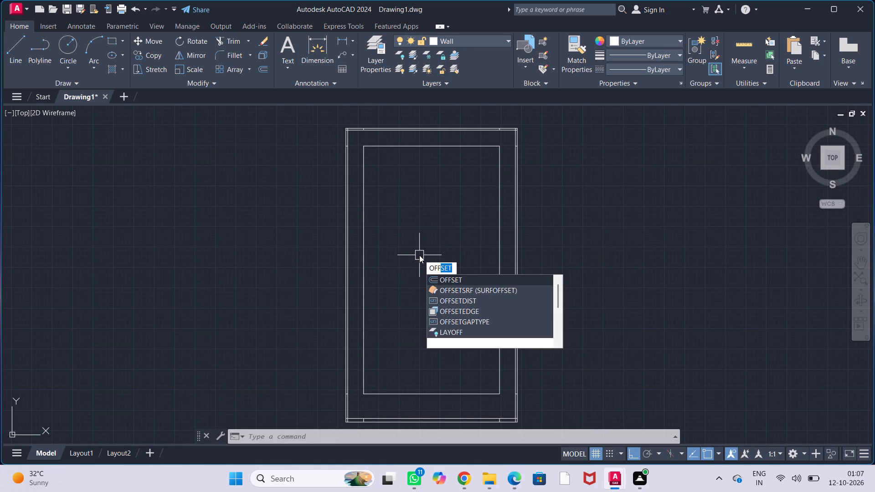
pyautogui.press('Return')
pyautogui.write('9"')
pyautogui.press('Return')
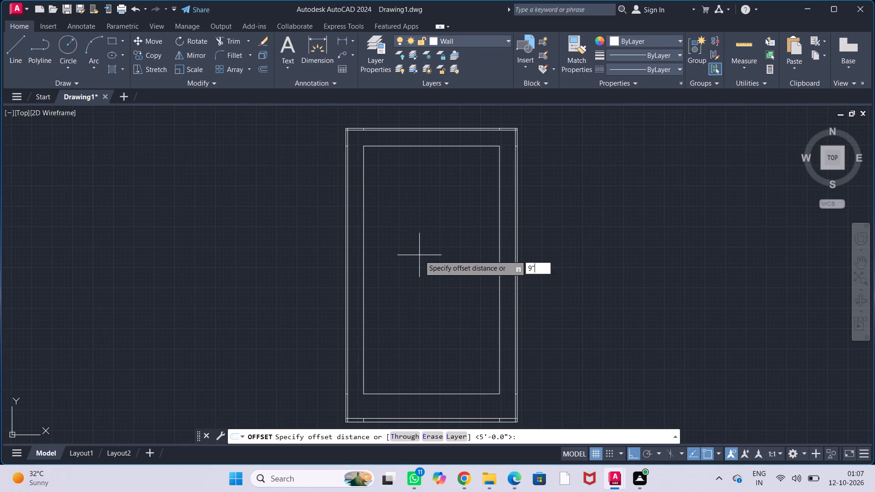
pyautogui.click(426, 148)
pyautogui.click(429, 208)
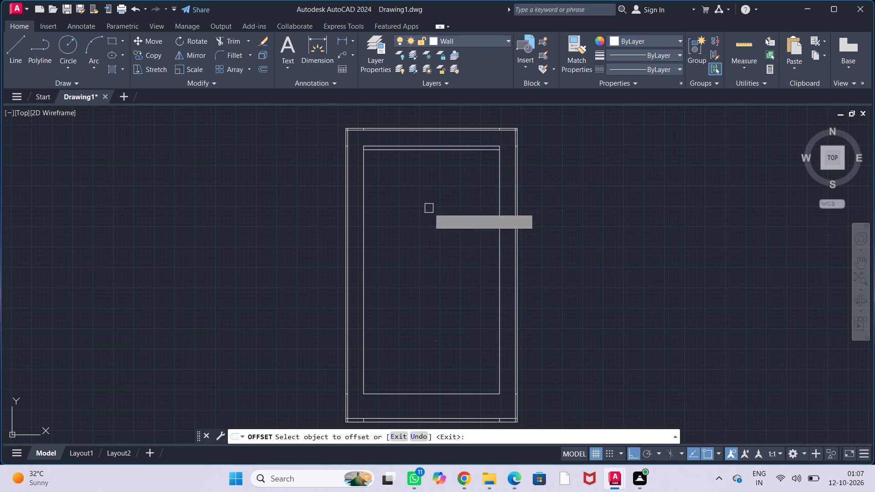
pyautogui.click(365, 280)
pyautogui.click(401, 284)
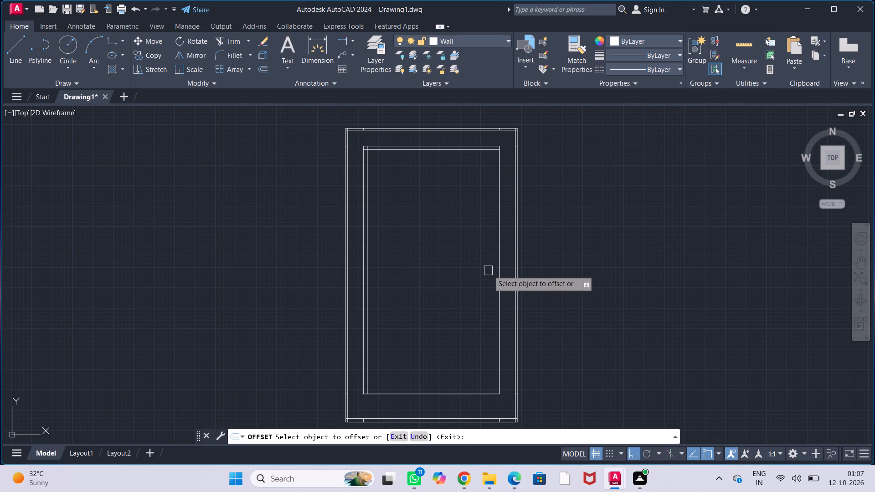
pyautogui.click(498, 269)
pyautogui.click(451, 279)
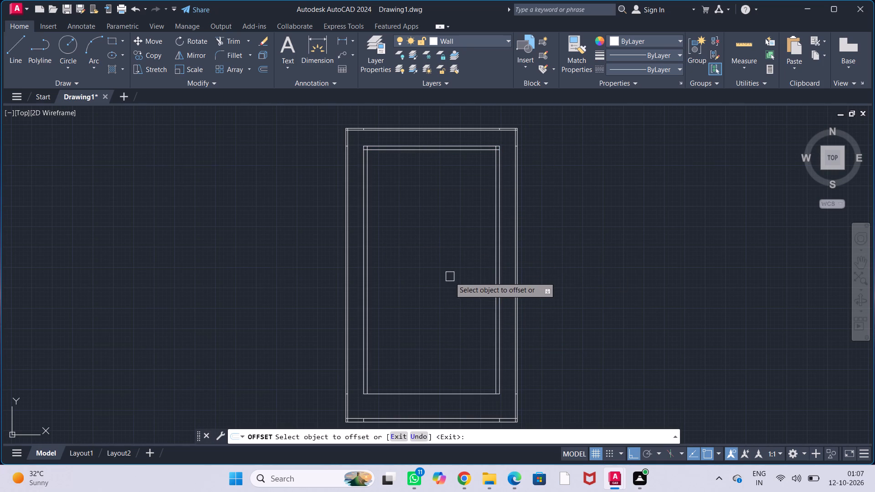
pyautogui.click(448, 395)
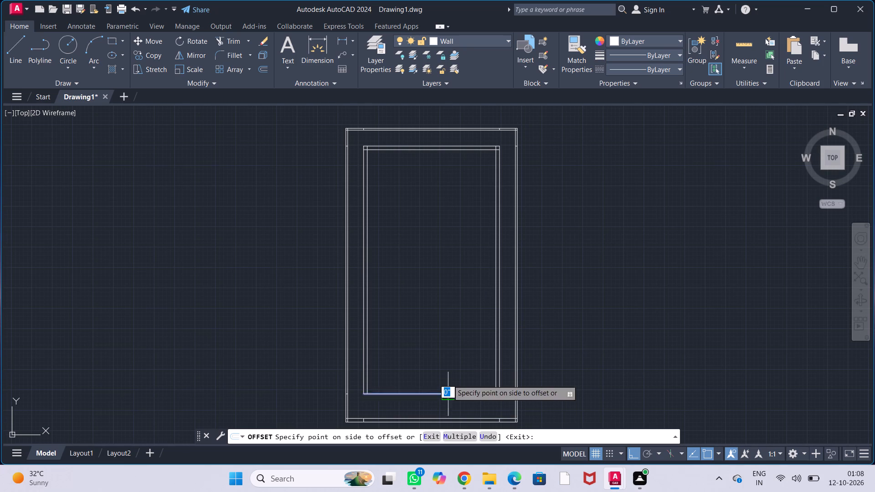
pyautogui.click(450, 348)
pyautogui.press('Escape')
pyautogui.press('Escape')
pyautogui.press('Escape')
pyautogui.press('Escape')
pyautogui.press('Escape')
# Examine the lower and upper corners of the outer and inner wall lines for leftover segments.
pyautogui.moveTo(438, 361); pyautogui.dragTo(422, 287, button='middle')
pyautogui.scroll(3, 412, 304)
pyautogui.moveTo(413, 312); pyautogui.dragTo(437, 251, button='middle')
pyautogui.scroll(-1, 439, 251)
pyautogui.moveTo(448, 255); pyautogui.dragTo(415, 261, button='middle')
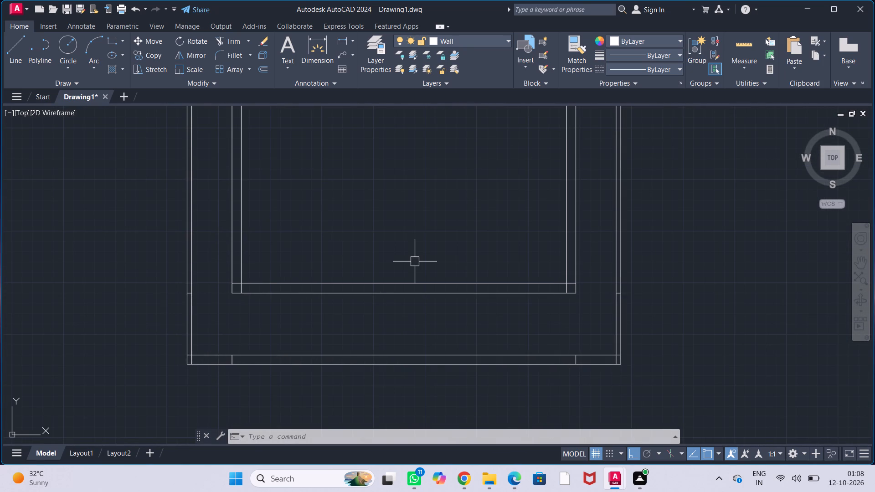
pyautogui.scroll(-1, 415, 261)
pyautogui.moveTo(430, 193); pyautogui.dragTo(428, 226, button='middle')
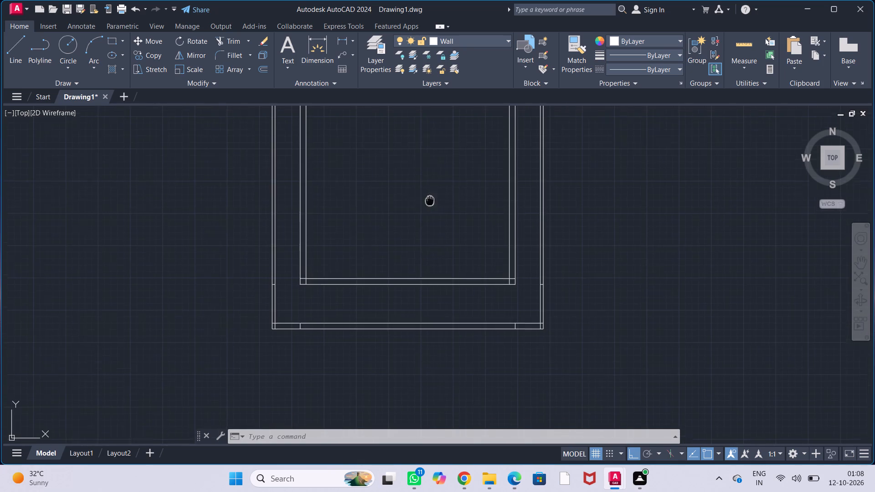
pyautogui.moveTo(428, 226); pyautogui.dragTo(427, 337, button='middle')
pyautogui.scroll(-1, 421, 303)
pyautogui.moveTo(410, 271); pyautogui.dragTo(413, 297, button='middle')
pyautogui.scroll(2, 327, 203)
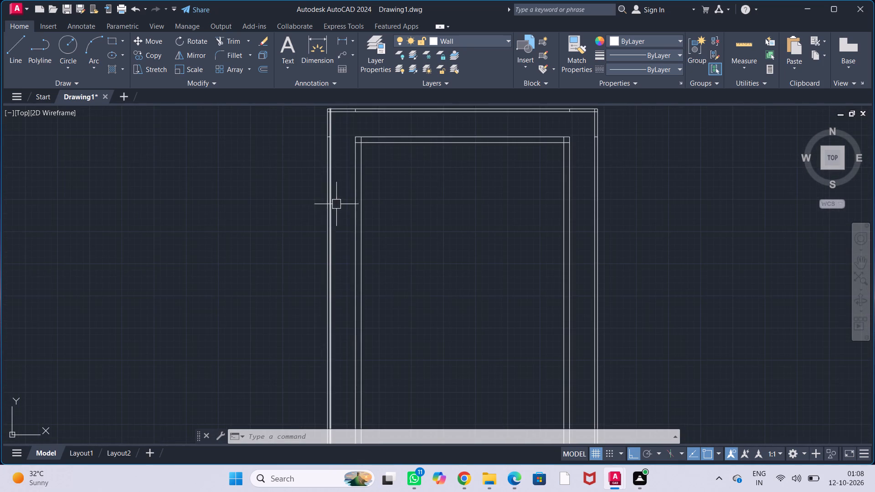
pyautogui.scroll(1, 360, 196)
pyautogui.moveTo(361, 200); pyautogui.dragTo(322, 270, button='middle')
pyautogui.scroll(-1, 320, 260)
pyautogui.moveTo(311, 261); pyautogui.dragTo(299, 251, button='middle')
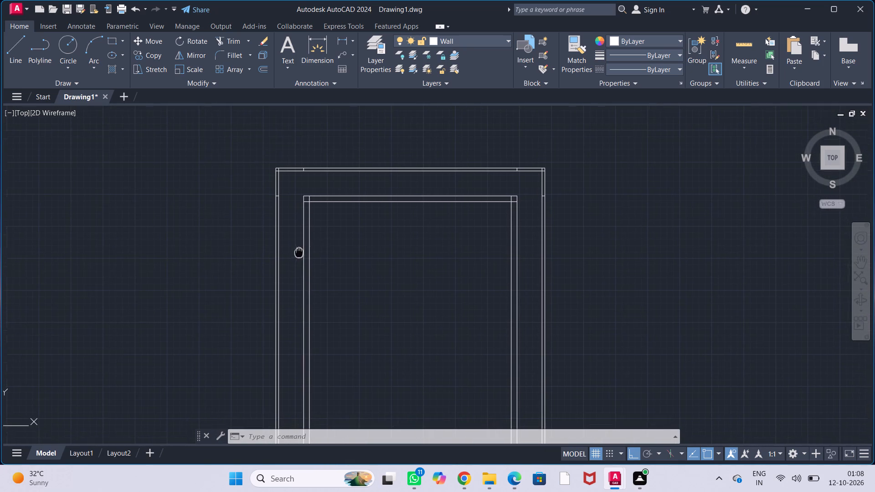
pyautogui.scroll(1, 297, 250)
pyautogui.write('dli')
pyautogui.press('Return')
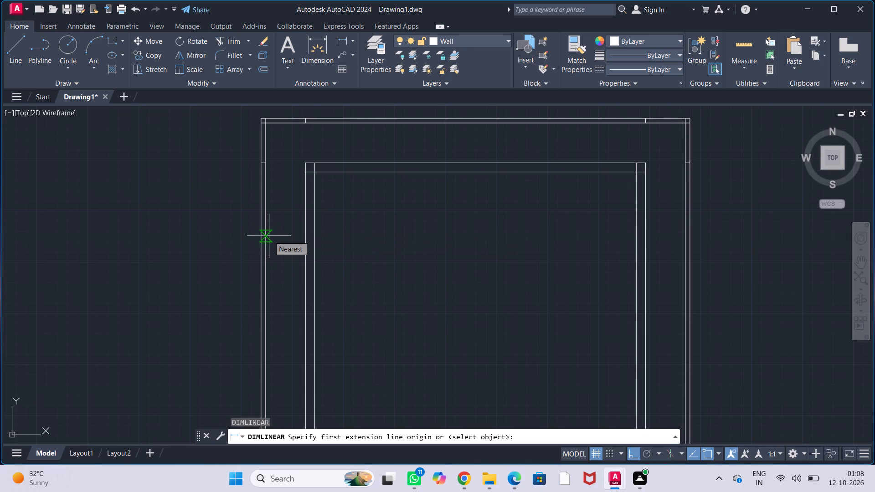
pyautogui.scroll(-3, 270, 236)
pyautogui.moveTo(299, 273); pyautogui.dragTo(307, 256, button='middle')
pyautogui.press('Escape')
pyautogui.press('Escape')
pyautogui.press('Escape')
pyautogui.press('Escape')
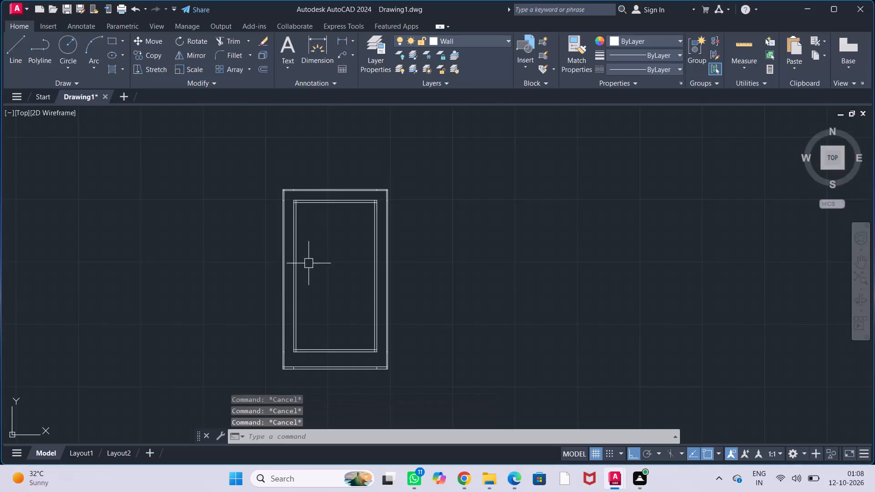
# Delete the inner building wall rectangles, keeping only the plot's outer boundary wall lines.
pyautogui.scroll(2, 309, 264)
pyautogui.moveTo(318, 282); pyautogui.dragTo(321, 274, button='middle')
pyautogui.scroll(-1, 327, 253)
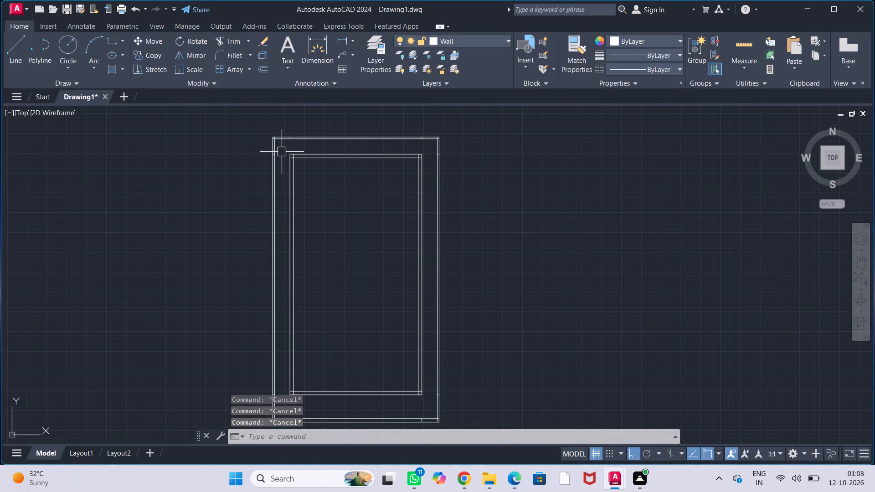
pyautogui.click(282, 150)
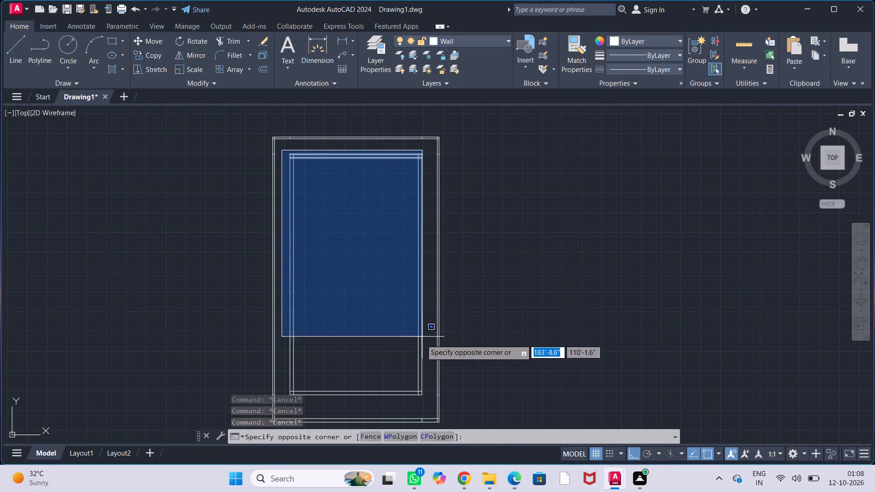
pyautogui.click(427, 401)
pyautogui.press('Delete')
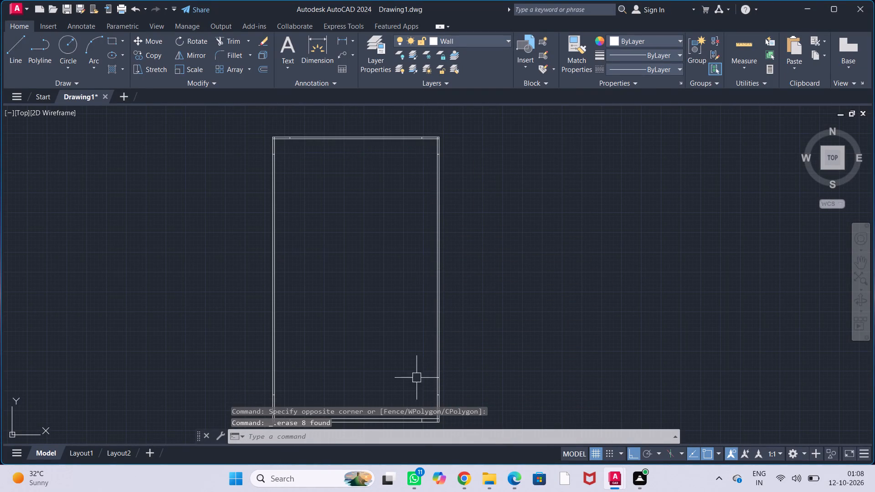
# Offset the outer left, right and top boundary lines inward by 3'3" as setback lines.
pyautogui.moveTo(340, 253); pyautogui.dragTo(345, 256, button='middle')
pyautogui.scroll(1, 324, 244)
pyautogui.write('off')
pyautogui.press('Return')
pyautogui.write('3\'3"')
pyautogui.press('Return')
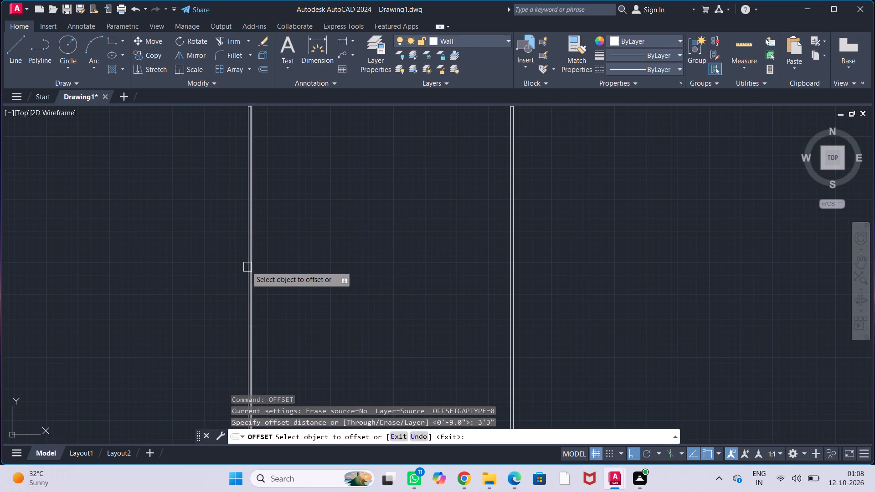
pyautogui.click(246, 267)
pyautogui.click(316, 287)
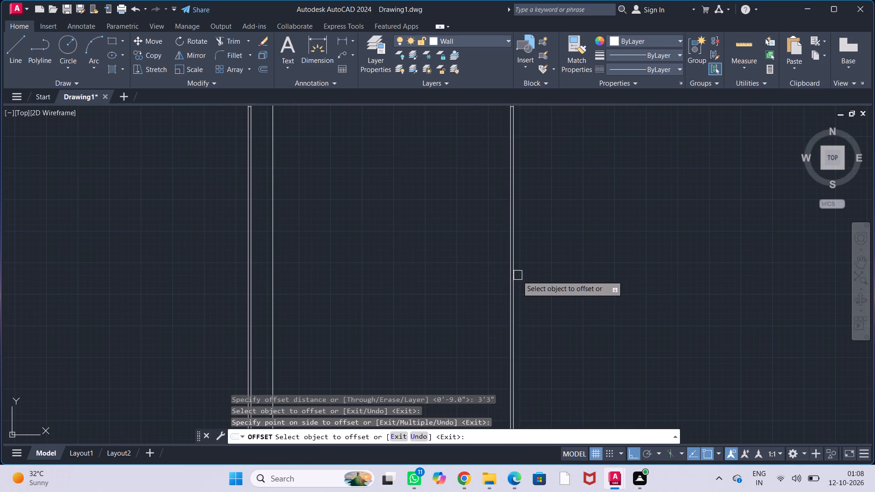
pyautogui.scroll(3, 520, 276)
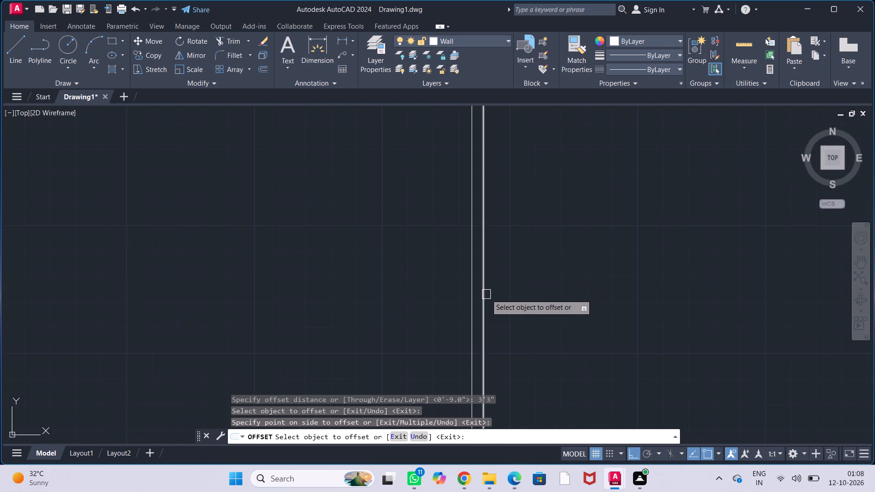
pyautogui.click(486, 294)
pyautogui.click(365, 307)
pyautogui.scroll(-3, 371, 305)
pyautogui.moveTo(295, 222); pyautogui.dragTo(416, 371, button='middle')
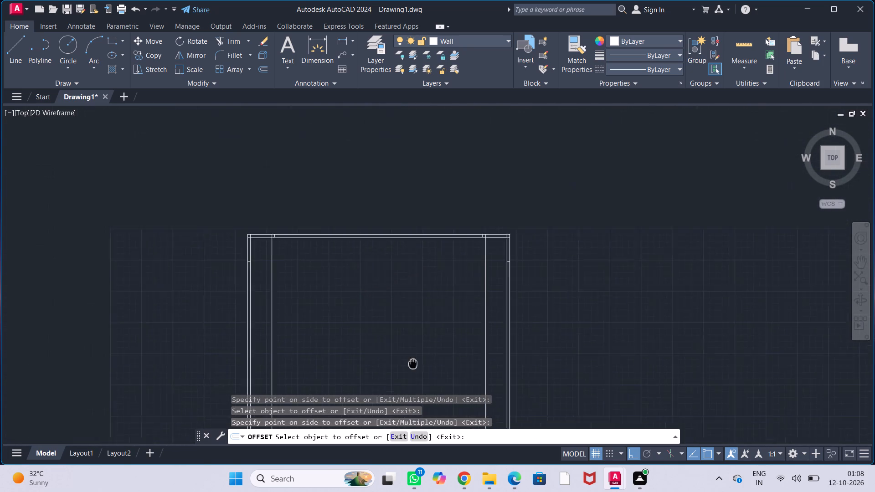
pyautogui.scroll(2, 381, 220)
pyautogui.click(369, 299)
pyautogui.click(369, 364)
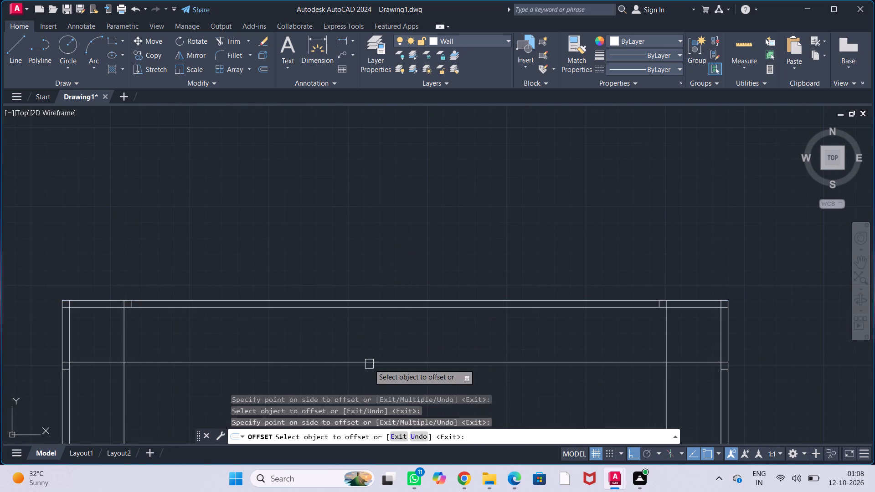
# Offset the outer bottom boundary line inward by 5' as the setback line at the plot's lower end.
pyautogui.scroll(-2, 370, 361)
pyautogui.moveTo(370, 360); pyautogui.dragTo(432, 99, button='middle')
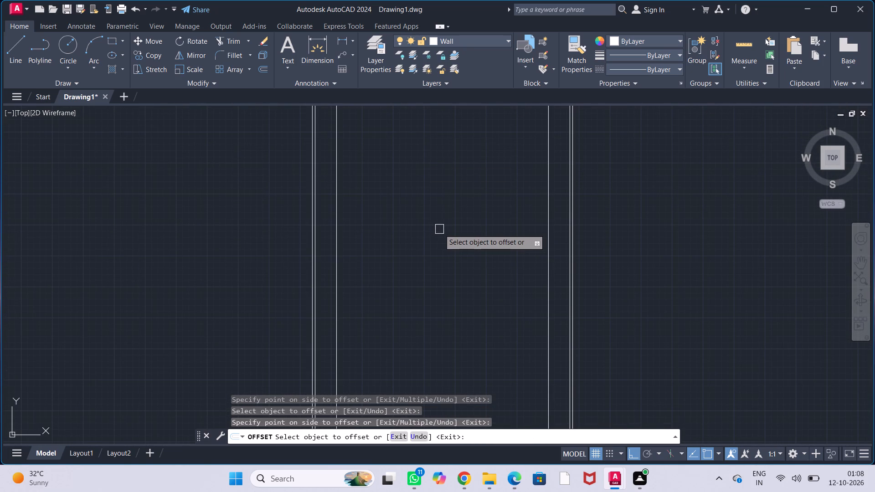
pyautogui.scroll(-2, 439, 229)
pyautogui.moveTo(432, 242); pyautogui.dragTo(417, 181, button='middle')
pyautogui.scroll(2, 406, 257)
pyautogui.moveTo(410, 279); pyautogui.dragTo(403, 274, button='middle')
pyautogui.scroll(1, 397, 286)
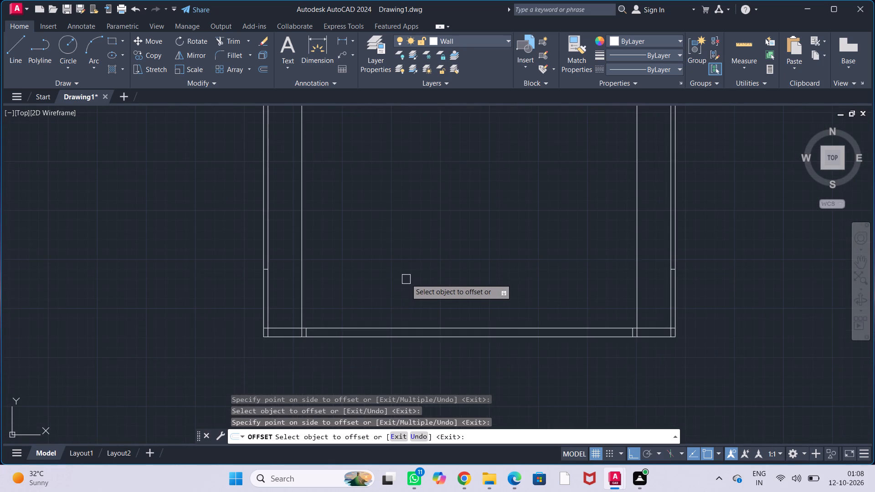
pyautogui.moveTo(407, 278); pyautogui.dragTo(388, 285, button='middle')
pyautogui.press('Escape')
pyautogui.press('Escape')
pyautogui.press('Escape')
pyautogui.press('Escape')
pyautogui.press('Escape')
pyautogui.write('off')
pyautogui.press('Return')
pyautogui.write("5'")
pyautogui.press('Return')
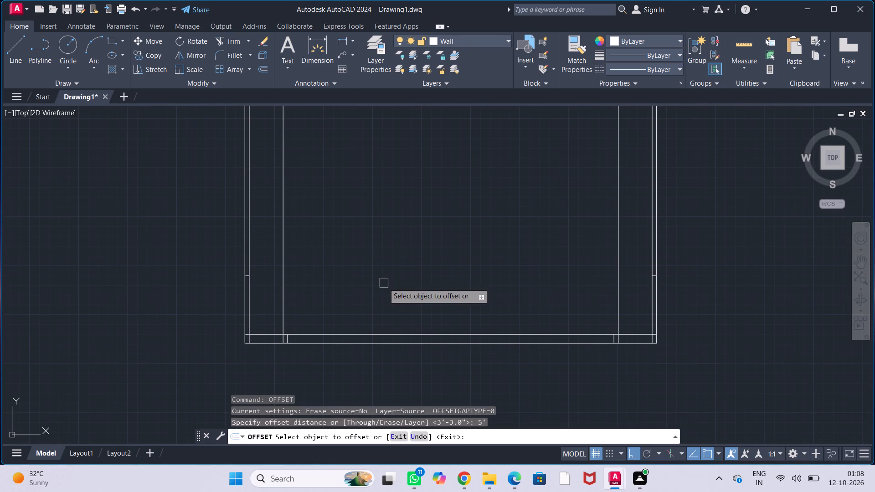
pyautogui.click(383, 345)
pyautogui.click(400, 256)
pyautogui.press('Escape')
pyautogui.press('Escape')
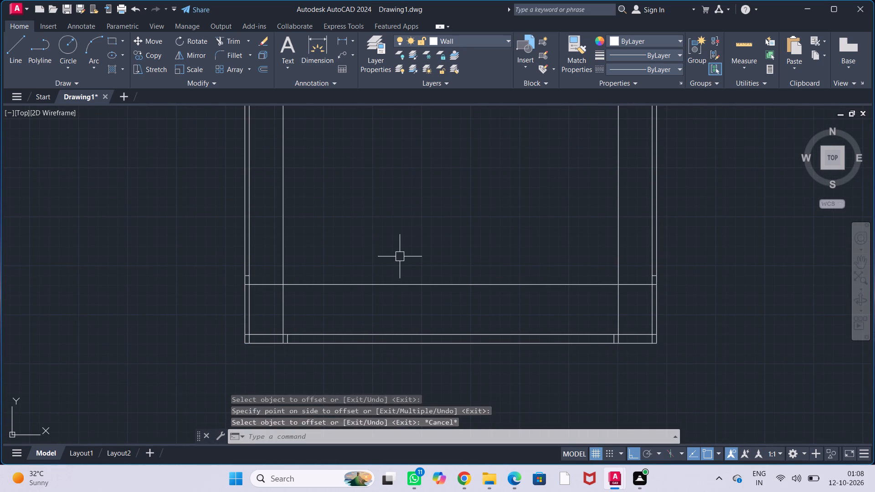
pyautogui.press('Escape')
pyautogui.press('Escape')
pyautogui.press('Escape')
# Offset the left, top and right setback lines inward by 9" to form the building walls.
pyautogui.scroll(-1, 400, 272)
pyautogui.moveTo(426, 202); pyautogui.dragTo(361, 395, button='middle')
pyautogui.scroll(-1, 368, 353)
pyautogui.moveTo(379, 296); pyautogui.dragTo(385, 361, button='middle')
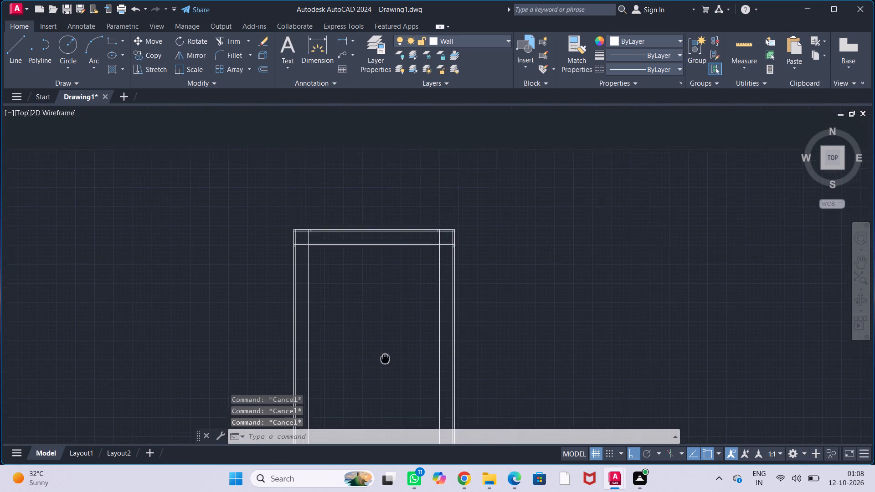
pyautogui.scroll(2, 361, 284)
pyautogui.moveTo(362, 307); pyautogui.dragTo(354, 278, button='middle')
pyautogui.write('off')
pyautogui.press('Return')
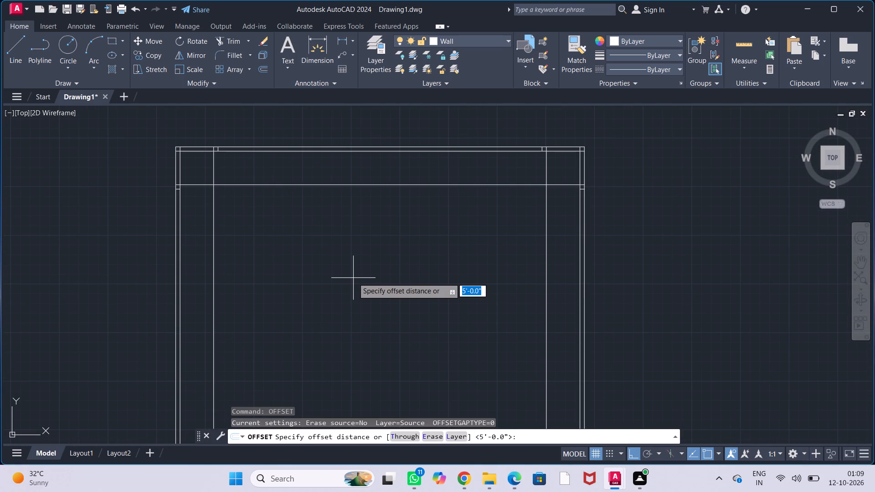
pyautogui.press('9')
pyautogui.hotkey('shift', '"')
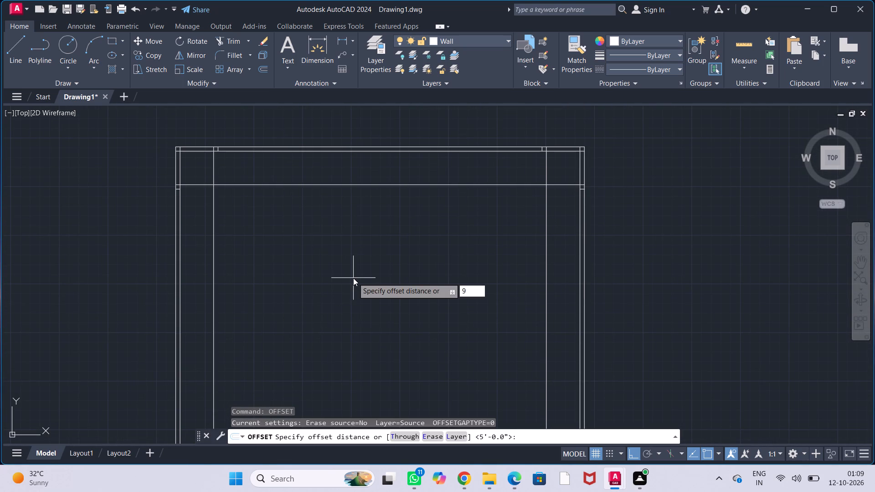
pyautogui.press('Return')
pyautogui.click(214, 281)
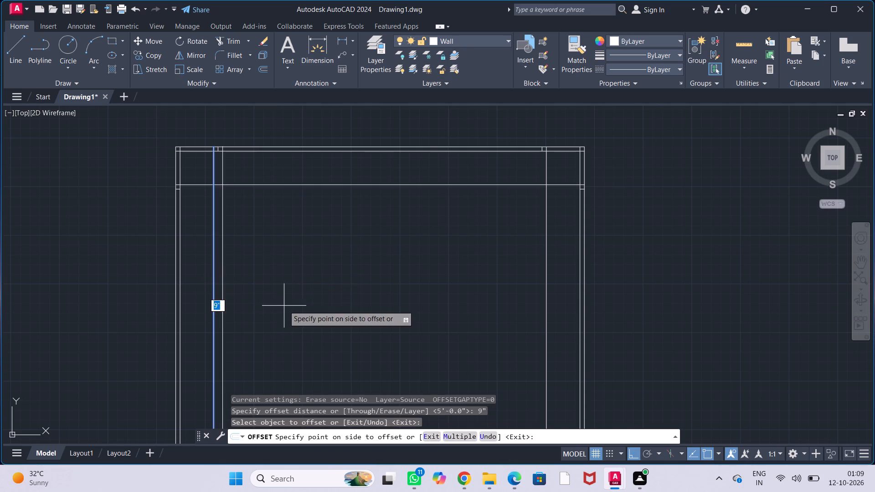
pyautogui.click(284, 306)
pyautogui.click(359, 183)
pyautogui.click(354, 274)
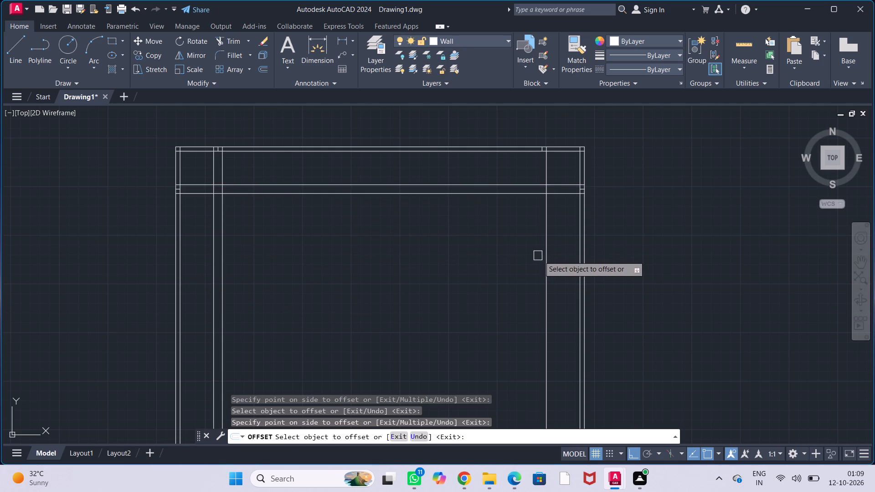
pyautogui.click(547, 261)
pyautogui.click(451, 277)
# Offset the bottom setback line inward by 9" to complete the fourth building wall.
pyautogui.scroll(-2, 451, 277)
pyautogui.moveTo(443, 302); pyautogui.dragTo(439, 180, button='middle')
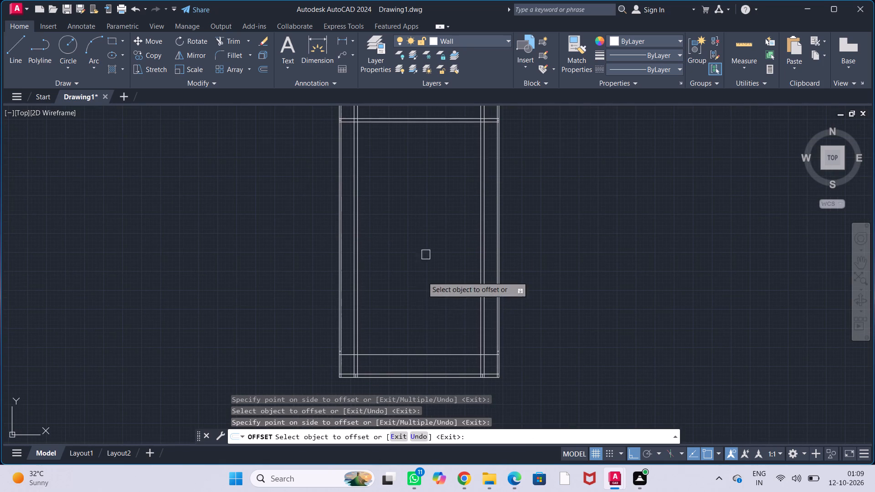
pyautogui.click(421, 356)
pyautogui.click(434, 310)
pyautogui.press('Escape')
pyautogui.press('Escape')
pyautogui.press('Escape')
pyautogui.press('Escape')
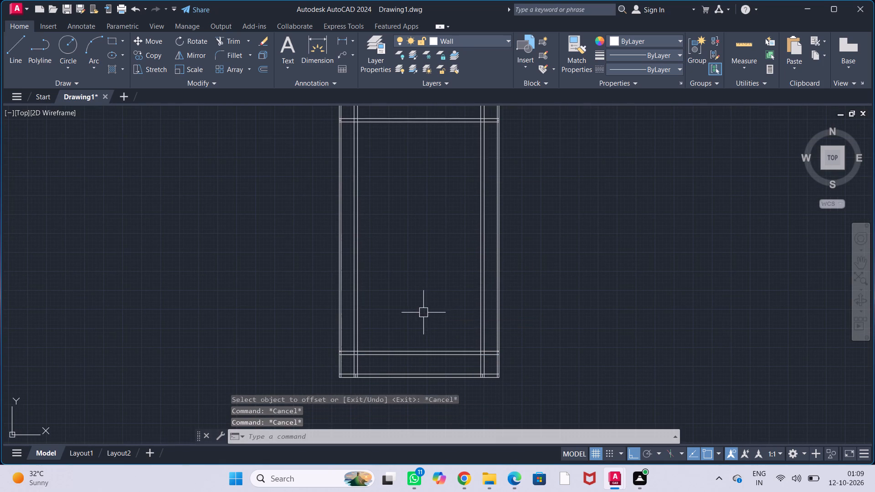
pyautogui.press('Escape')
# Trim the building wall lines where they overrun and cross at the upper-left corner.
pyautogui.moveTo(412, 222); pyautogui.dragTo(392, 344, button='middle')
pyautogui.scroll(4, 347, 231)
pyautogui.write('trim')
pyautogui.press('Return')
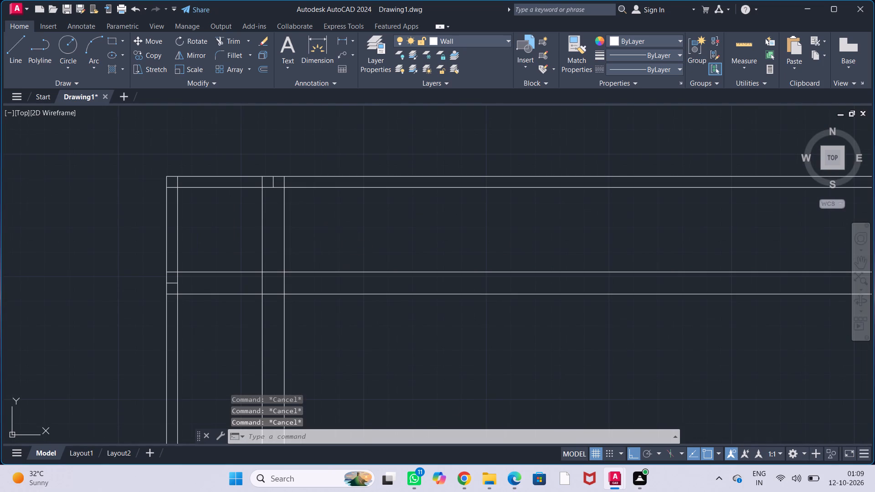
pyautogui.moveTo(320, 241); pyautogui.dragTo(242, 242)
pyautogui.moveTo(233, 244); pyautogui.dragTo(210, 372)
pyautogui.click(286, 286)
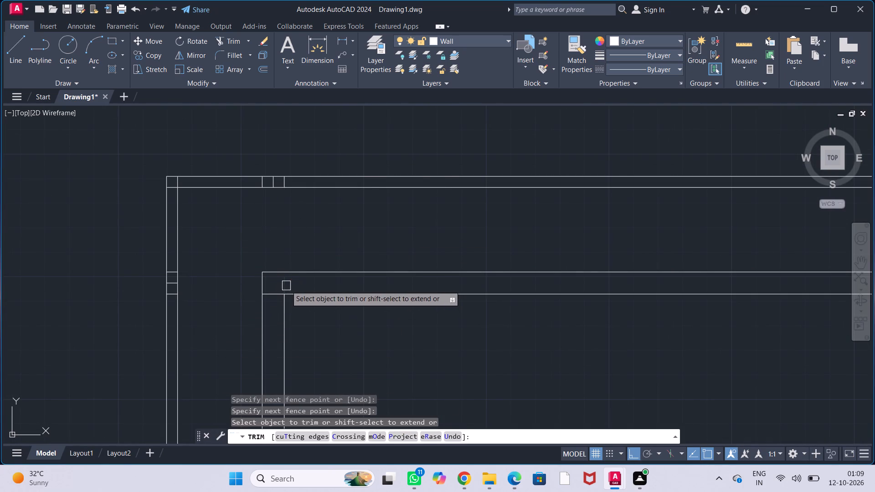
pyautogui.click(275, 294)
# Trim the leftover short segments inside the top and left boundary walls and clean their shared upper-left corner.
pyautogui.scroll(3, 269, 180)
pyautogui.moveTo(352, 195); pyautogui.dragTo(221, 195)
pyautogui.scroll(-2, 236, 194)
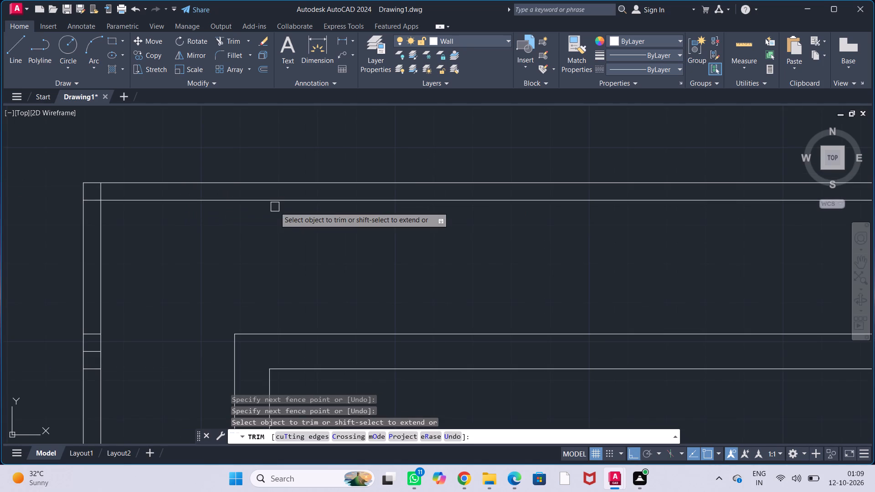
pyautogui.scroll(3, 71, 193)
pyautogui.moveTo(216, 193); pyautogui.dragTo(132, 181)
pyautogui.moveTo(147, 200); pyautogui.dragTo(135, 263)
pyautogui.scroll(-2, 135, 272)
pyautogui.moveTo(138, 293); pyautogui.dragTo(173, 144, button='middle')
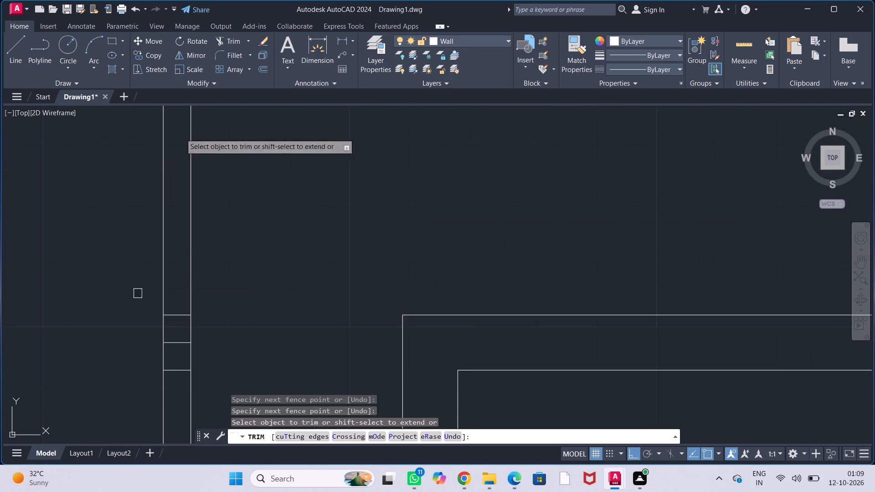
pyautogui.scroll(-2, 183, 164)
pyautogui.scroll(3, 180, 242)
pyautogui.moveTo(166, 146); pyautogui.dragTo(174, 288)
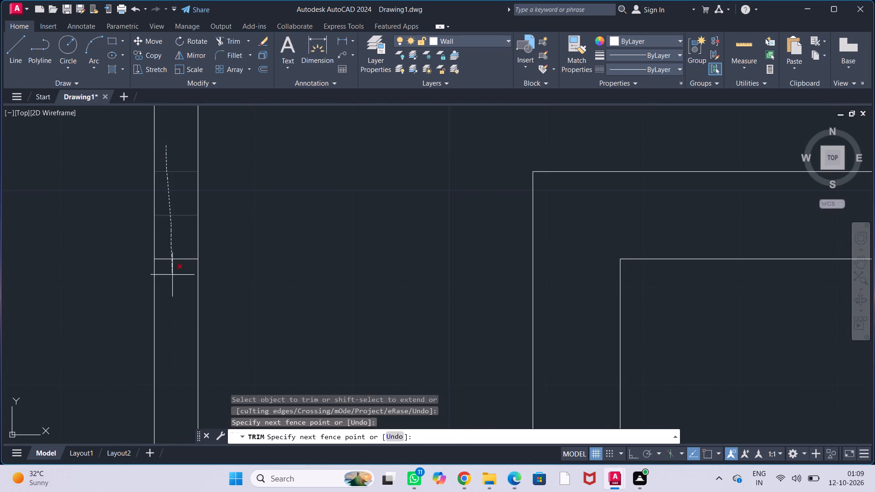
pyautogui.moveTo(174, 288); pyautogui.dragTo(175, 297)
# Trim the building wall lines where they overrun the upper-right corner toward the boundary walls.
pyautogui.scroll(-2, 176, 286)
pyautogui.scroll(-2, 229, 275)
pyautogui.moveTo(228, 278); pyautogui.dragTo(64, 256, button='middle')
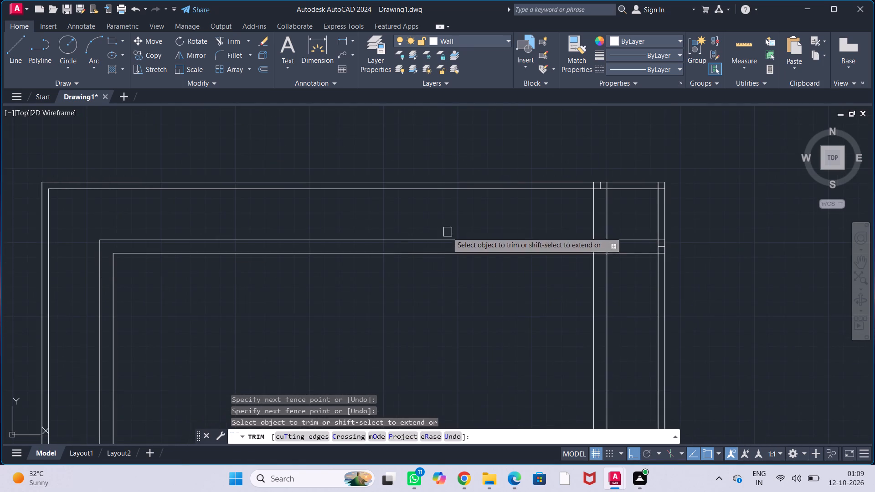
pyautogui.moveTo(448, 232); pyautogui.dragTo(280, 220, button='middle')
pyautogui.scroll(2, 443, 206)
pyautogui.moveTo(358, 203); pyautogui.dragTo(490, 217)
pyautogui.moveTo(486, 209); pyautogui.dragTo(502, 341)
# Trim the leftover short segments inside the top boundary wall near its right end and clean the boundary's upper-right corner.
pyautogui.moveTo(426, 176); pyautogui.dragTo(412, 258, button='middle')
pyautogui.scroll(2, 399, 200)
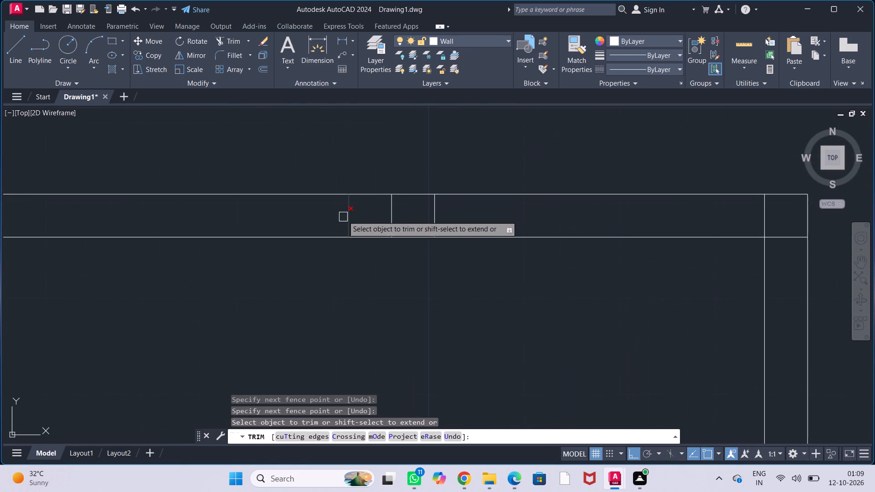
pyautogui.moveTo(326, 214); pyautogui.dragTo(441, 219)
pyautogui.scroll(1, 445, 219)
pyautogui.scroll(-2, 445, 219)
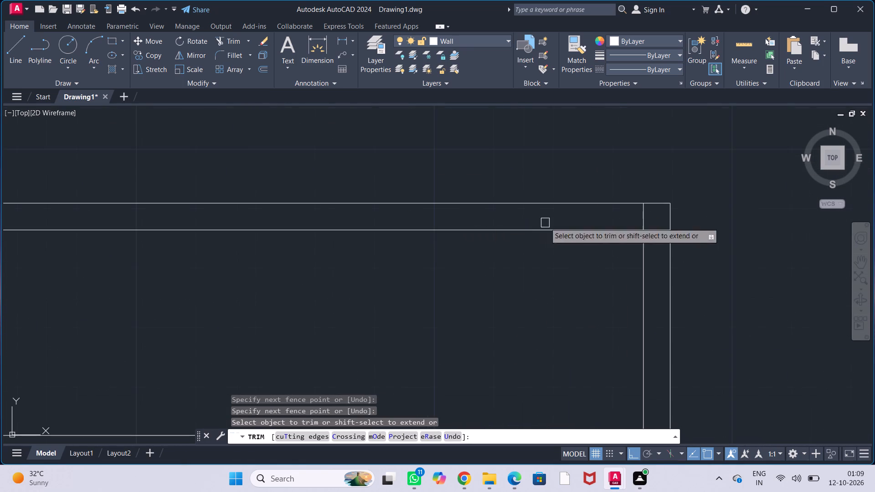
pyautogui.scroll(2, 638, 220)
pyautogui.click(646, 219)
pyautogui.click(674, 246)
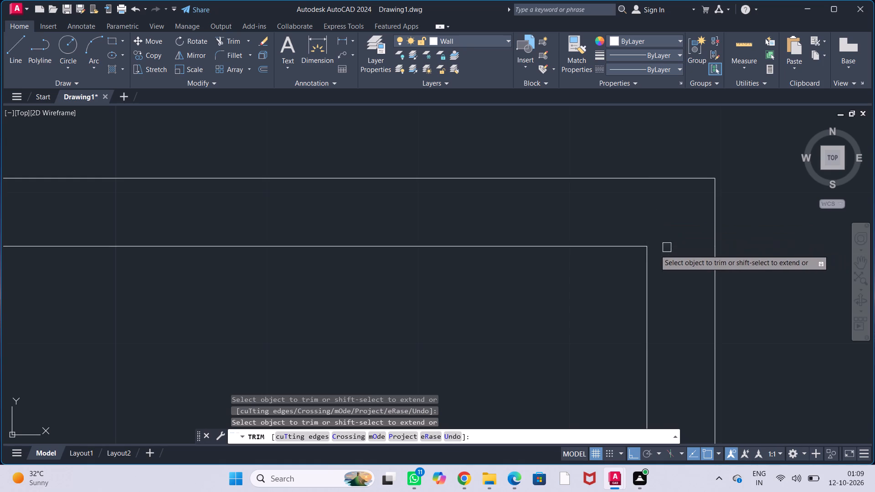
# Trim the crossing inner wall lines at the building's upper-right corner.
pyautogui.scroll(-2, 577, 258)
pyautogui.scroll(-2, 530, 300)
pyautogui.moveTo(525, 309); pyautogui.dragTo(534, 164, button='middle')
pyautogui.scroll(2, 530, 243)
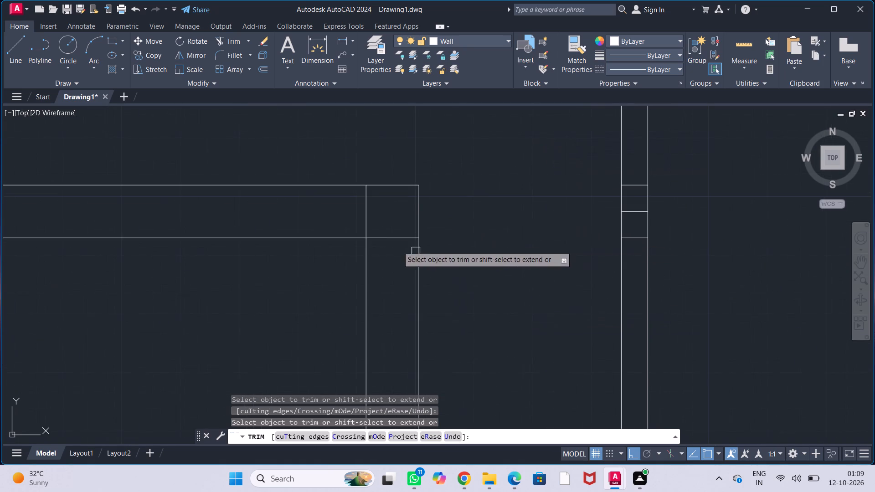
pyautogui.click(366, 214)
pyautogui.click(390, 240)
# Trim the leftover short segments inside the right boundary wall near its upper end.
pyautogui.scroll(-1, 497, 220)
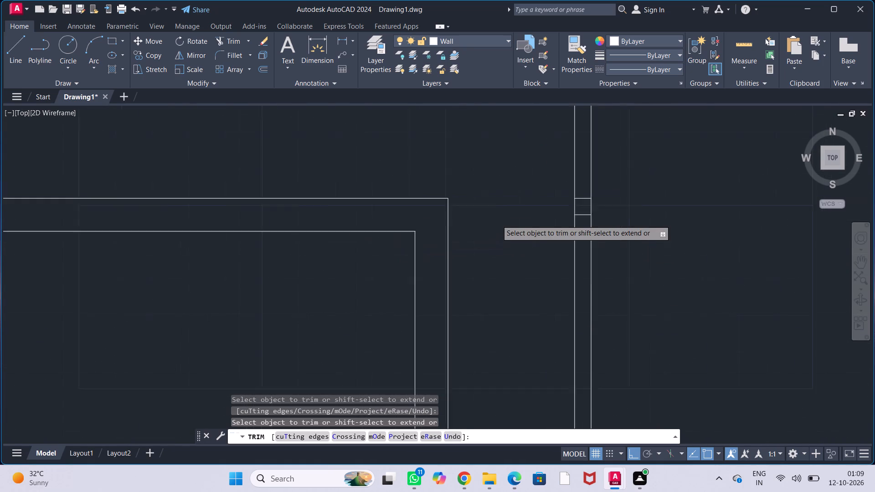
pyautogui.scroll(-1, 497, 220)
pyautogui.scroll(3, 570, 222)
pyautogui.moveTo(502, 136); pyautogui.dragTo(506, 272)
# Trim the overrunning and crossing wall lines to form a clean lower-left corner on the building walls.
pyautogui.scroll(-3, 502, 256)
pyautogui.scroll(-2, 465, 263)
pyautogui.moveTo(462, 281); pyautogui.dragTo(480, 143, button='middle')
pyautogui.moveTo(495, 239); pyautogui.dragTo(499, 174, button='middle')
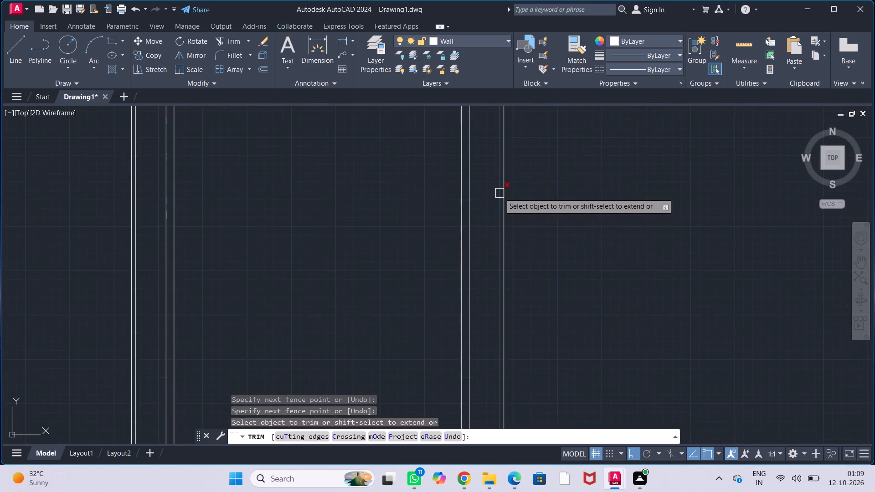
pyautogui.scroll(-2, 499, 193)
pyautogui.moveTo(396, 295); pyautogui.dragTo(403, 208, button='middle')
pyautogui.scroll(3, 383, 272)
pyautogui.scroll(2, 333, 267)
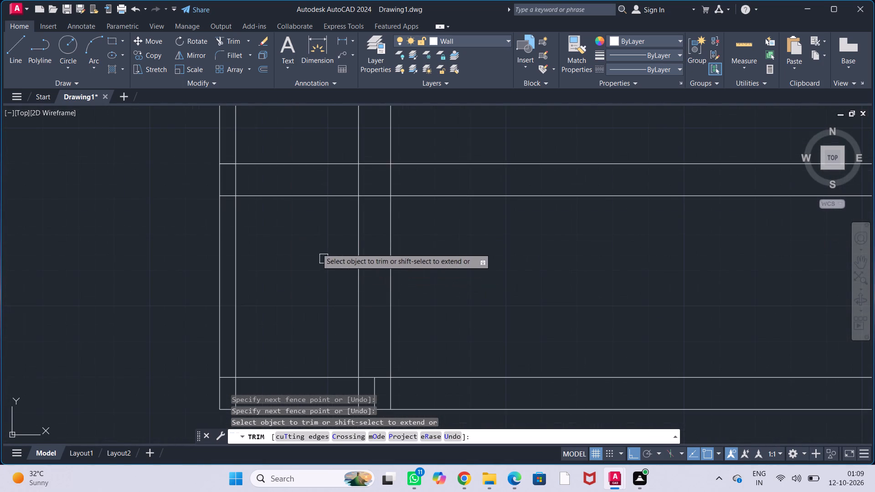
pyautogui.moveTo(286, 136); pyautogui.dragTo(294, 255)
pyautogui.moveTo(281, 266); pyautogui.dragTo(444, 283)
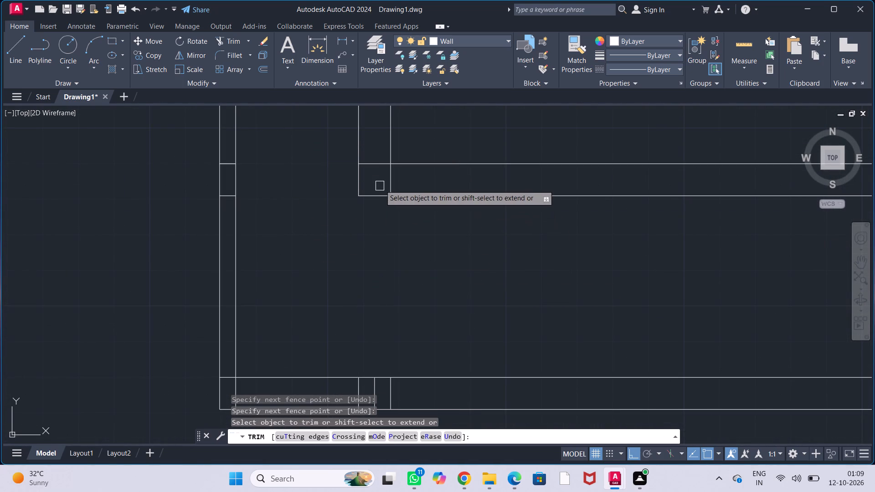
pyautogui.click(373, 164)
pyautogui.click(390, 181)
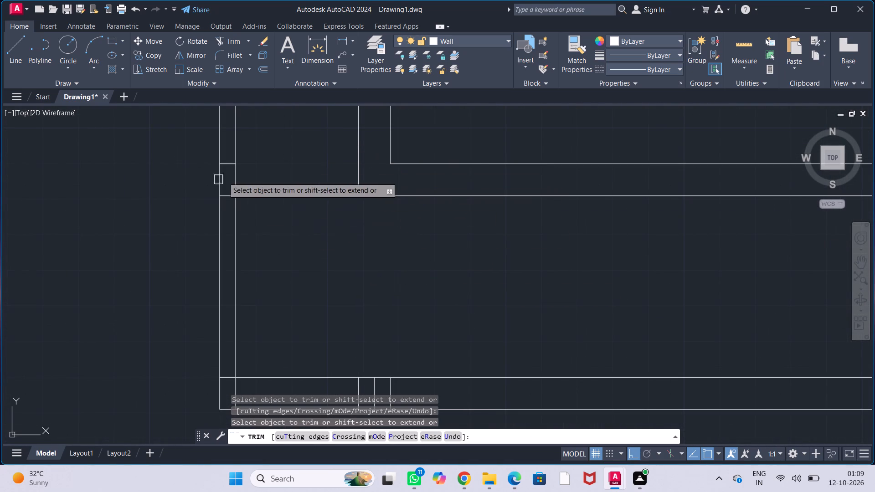
# Trim the leftover short segments inside the left boundary wall near its lower end.
pyautogui.scroll(2, 232, 169)
pyautogui.moveTo(216, 143); pyautogui.dragTo(220, 273)
# Clean the boundary's lower-left corner and trim the leftover short segments inside the bottom boundary wall near its left end.
pyautogui.scroll(-3, 215, 256)
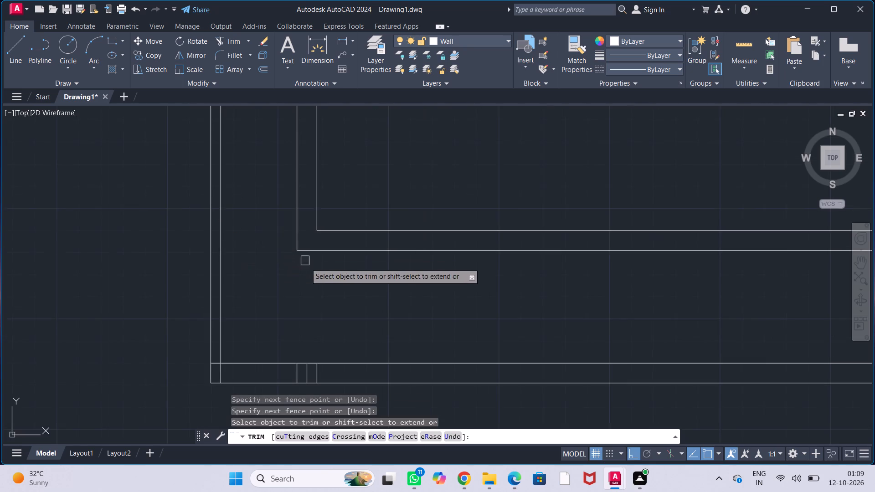
pyautogui.moveTo(300, 279); pyautogui.dragTo(303, 212, button='middle')
pyautogui.scroll(2, 240, 309)
pyautogui.click(185, 272)
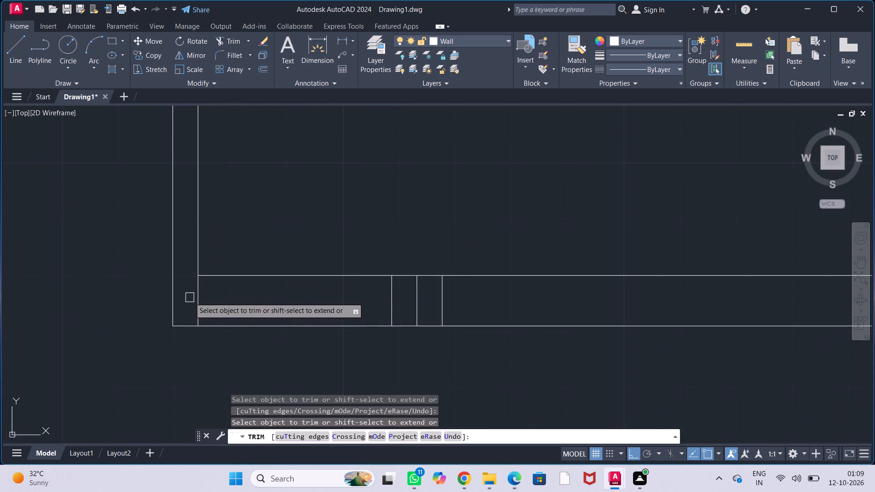
pyautogui.click(197, 302)
pyautogui.moveTo(371, 300); pyautogui.dragTo(449, 298)
# Trim the building wall lines where they overrun the lower-right corner toward the boundary walls.
pyautogui.scroll(-2, 448, 297)
pyautogui.scroll(-2, 512, 270)
pyautogui.moveTo(590, 262); pyautogui.dragTo(351, 256, button='middle')
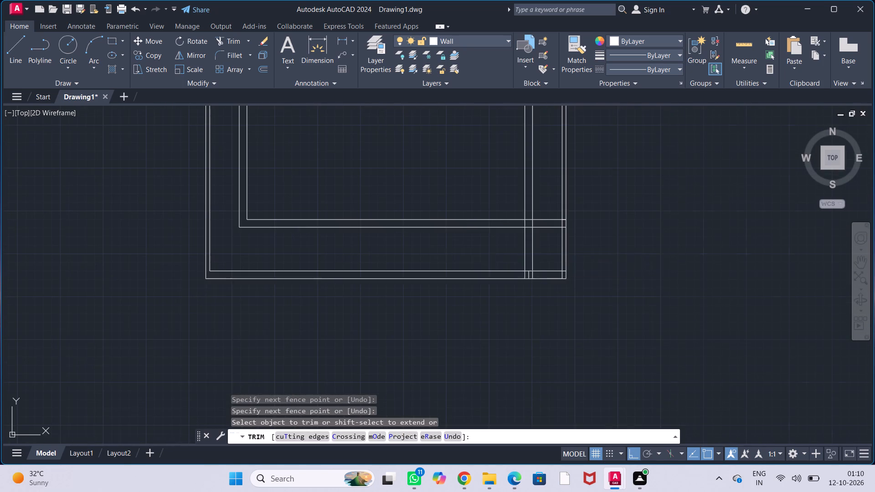
pyautogui.scroll(2, 502, 247)
pyautogui.moveTo(611, 155); pyautogui.dragTo(617, 273)
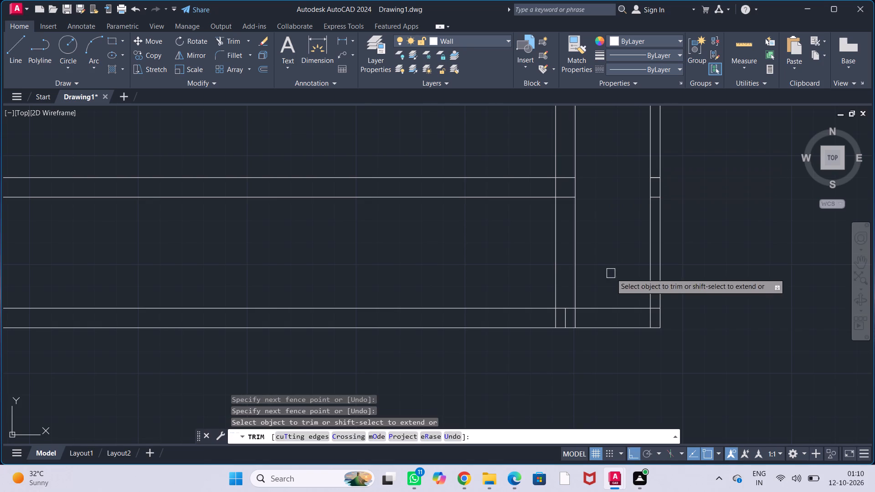
pyautogui.moveTo(611, 273); pyautogui.dragTo(471, 277)
# Trim the leftover short segments inside the right boundary wall near its lower end.
pyautogui.scroll(2, 649, 193)
pyautogui.moveTo(661, 140); pyautogui.dragTo(659, 219)
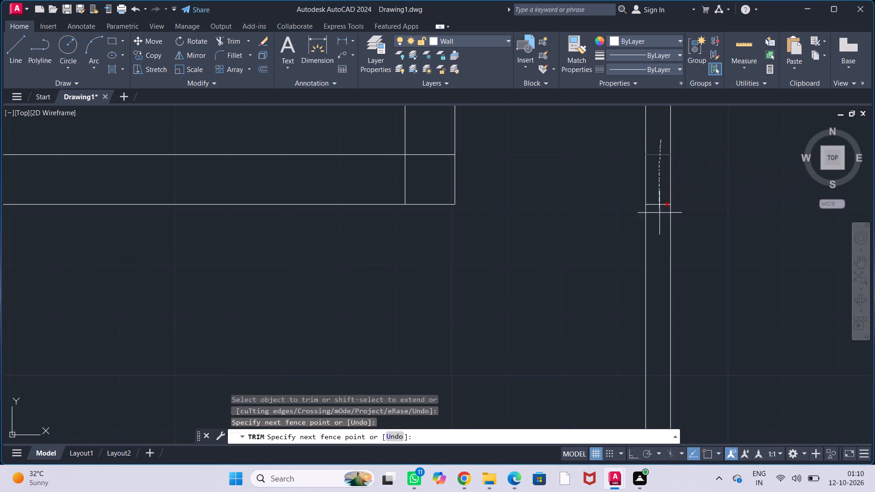
pyautogui.moveTo(659, 219); pyautogui.dragTo(659, 231)
# Trim the crossing inner wall lines at the building's lower-right corner.
pyautogui.scroll(-2, 653, 230)
pyautogui.moveTo(550, 299); pyautogui.dragTo(527, 218, button='middle')
pyautogui.moveTo(547, 168); pyautogui.dragTo(540, 263, button='middle')
pyautogui.scroll(2, 530, 225)
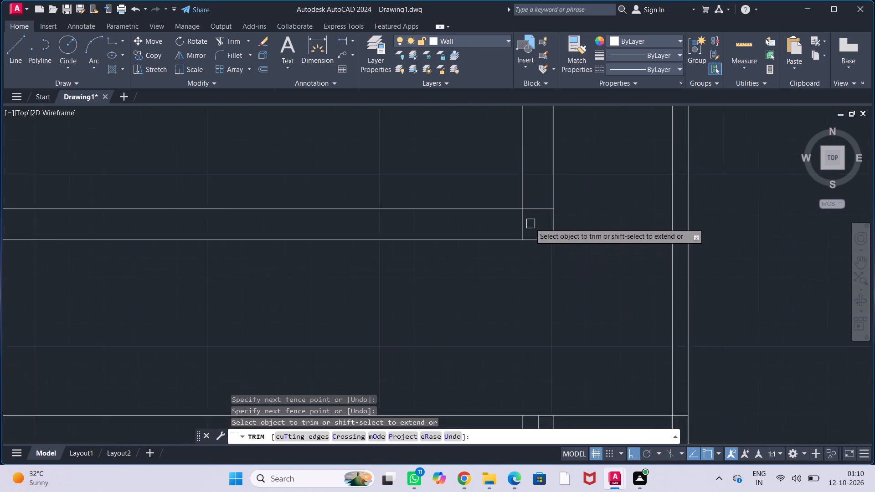
pyautogui.moveTo(538, 199); pyautogui.dragTo(535, 203)
pyautogui.click(520, 231)
# Trim the leftover short segments inside the bottom boundary wall near its right end and clean the boundary's lower-right corner.
pyautogui.scroll(-3, 528, 228)
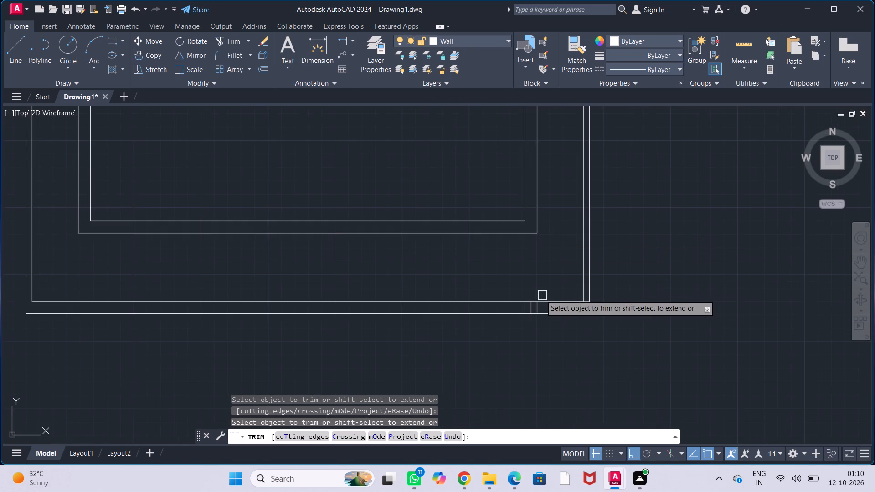
pyautogui.scroll(3, 529, 313)
pyautogui.moveTo(466, 296); pyautogui.dragTo(577, 299)
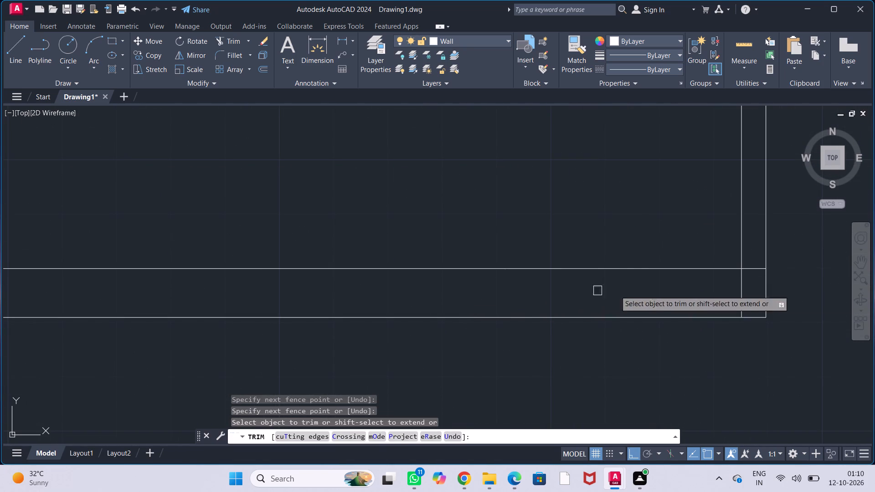
pyautogui.click(744, 297)
pyautogui.click(753, 269)
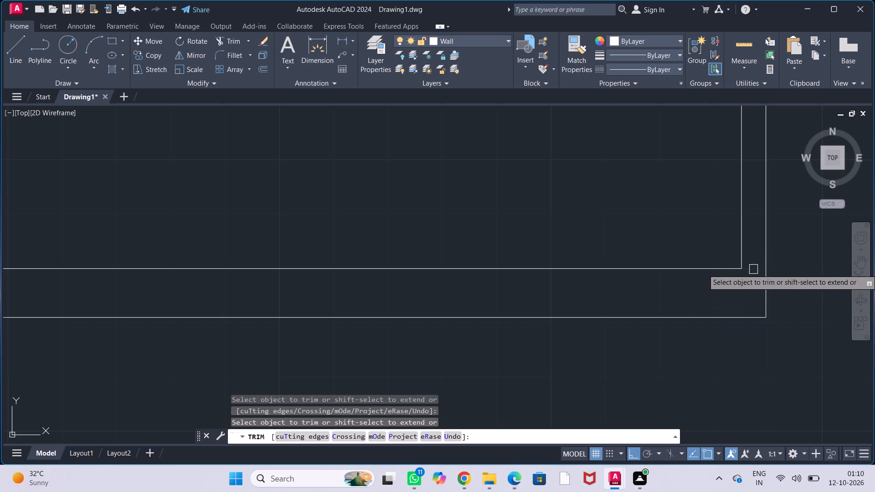
pyautogui.scroll(-5, 714, 300)
pyautogui.moveTo(624, 200); pyautogui.dragTo(539, 370, button='middle')
pyautogui.scroll(-1, 520, 336)
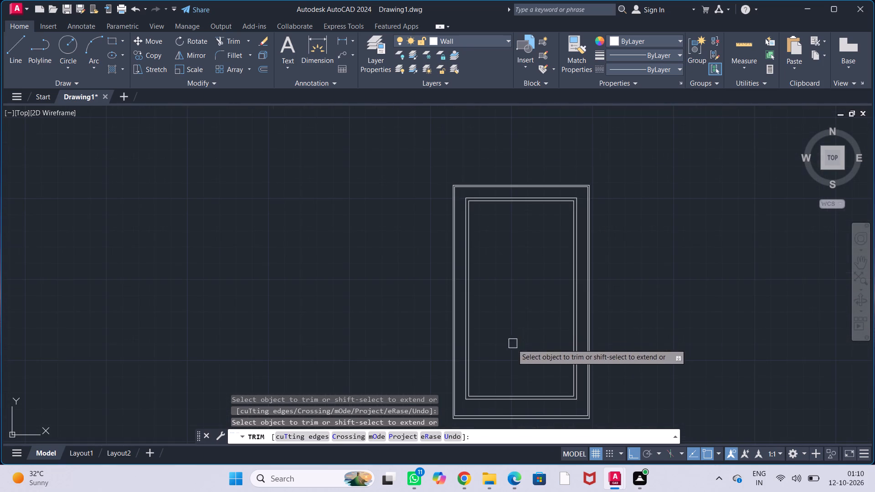
pyautogui.scroll(1, 507, 311)
pyautogui.moveTo(522, 286); pyautogui.dragTo(496, 292, button='middle')
pyautogui.press('Escape')
pyautogui.press('Escape')
pyautogui.press('Escape')
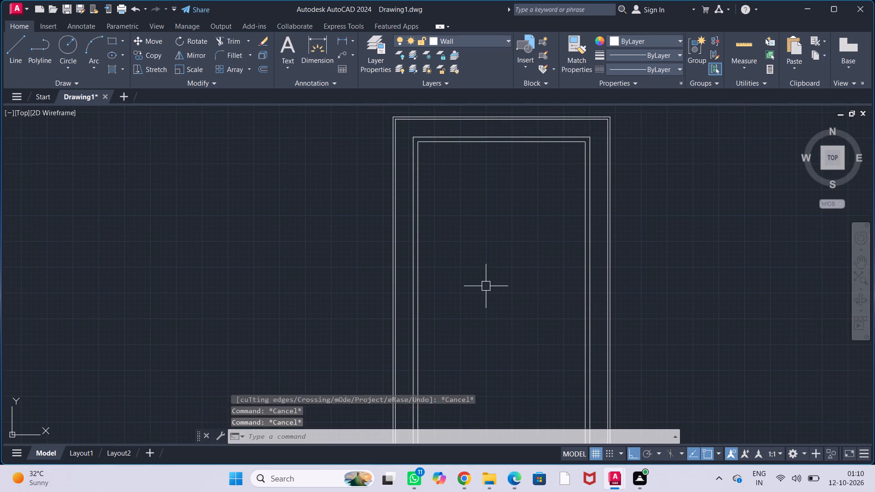
pyautogui.press('Escape')
pyautogui.press('Escape')
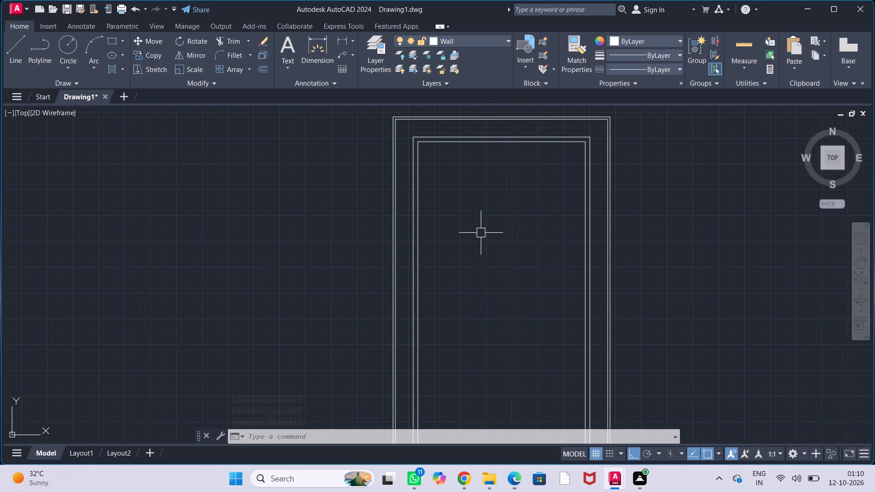
# Offset the inner line of the building's bottom wall 6'6" upward into the building.
pyautogui.moveTo(479, 231); pyautogui.dragTo(427, 258, button='middle')
pyautogui.scroll(2, 403, 209)
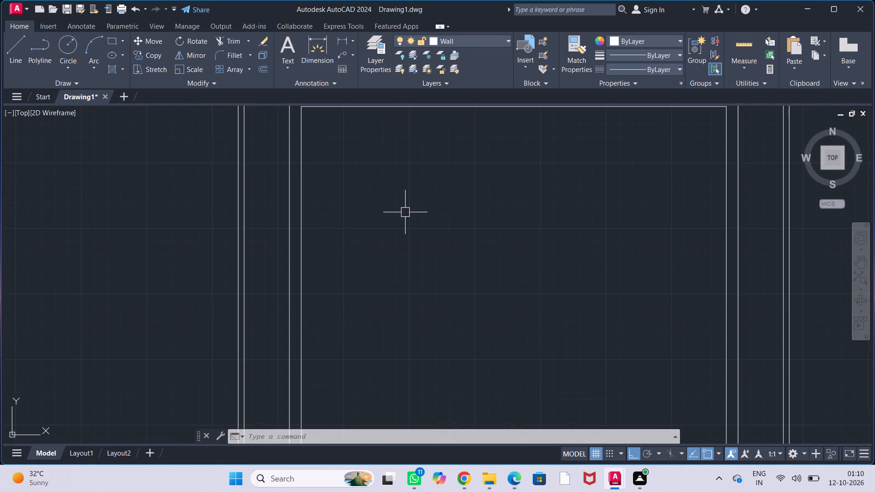
pyautogui.scroll(-2, 408, 236)
pyautogui.moveTo(433, 321); pyautogui.dragTo(374, 158, button='middle')
pyautogui.moveTo(379, 260); pyautogui.dragTo(386, 224, button='middle')
pyautogui.scroll(1, 384, 284)
pyautogui.moveTo(389, 283); pyautogui.dragTo(388, 257, button='middle')
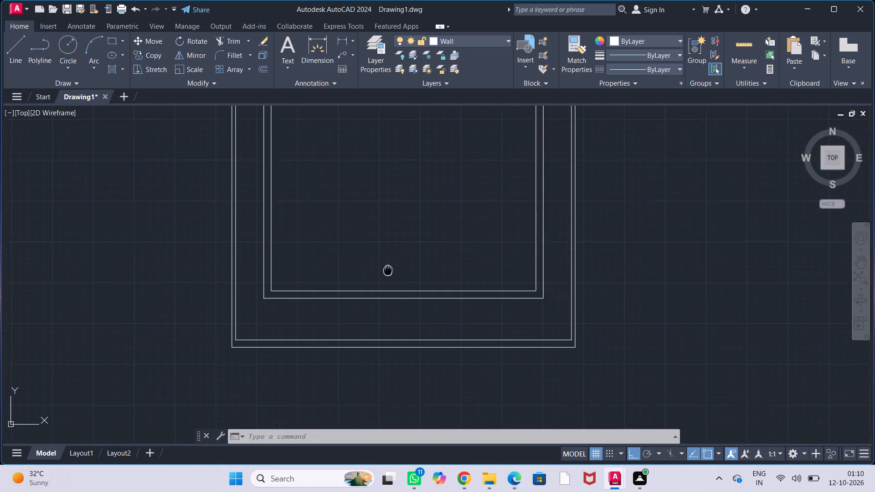
pyautogui.scroll(1, 387, 252)
pyautogui.moveTo(393, 246); pyautogui.dragTo(385, 292, button='middle')
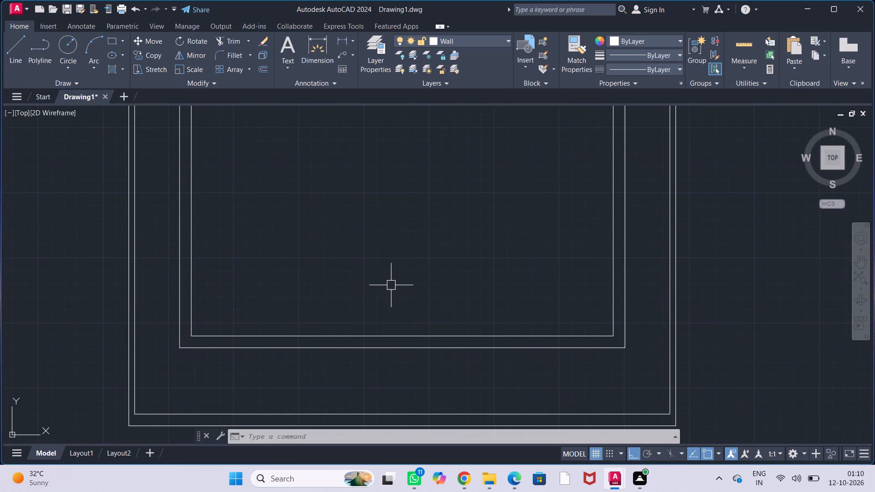
pyautogui.write('off')
pyautogui.press('Return')
pyautogui.write('6\'6"')
pyautogui.press('Return')
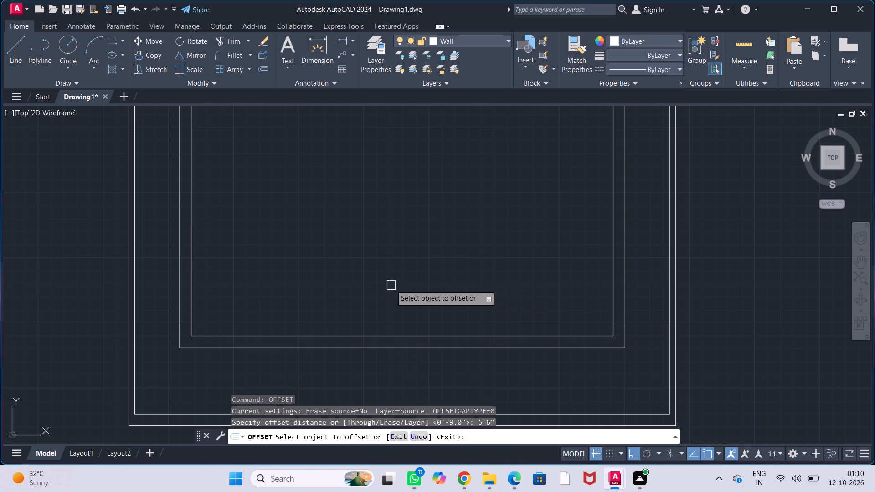
pyautogui.click(478, 333)
pyautogui.click(484, 279)
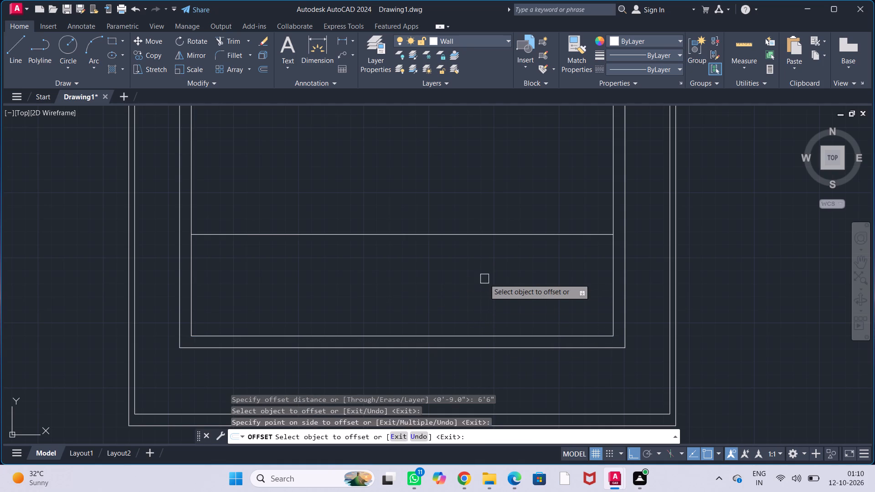
pyautogui.moveTo(480, 267); pyautogui.dragTo(480, 304, button='middle')
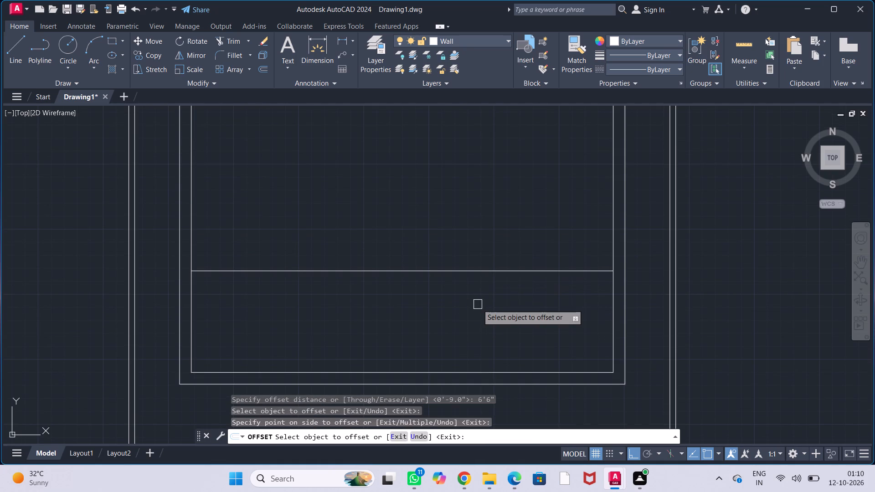
pyautogui.press('Escape')
pyautogui.press('Escape')
pyautogui.press('Escape')
pyautogui.press('Escape')
pyautogui.press('Escape')
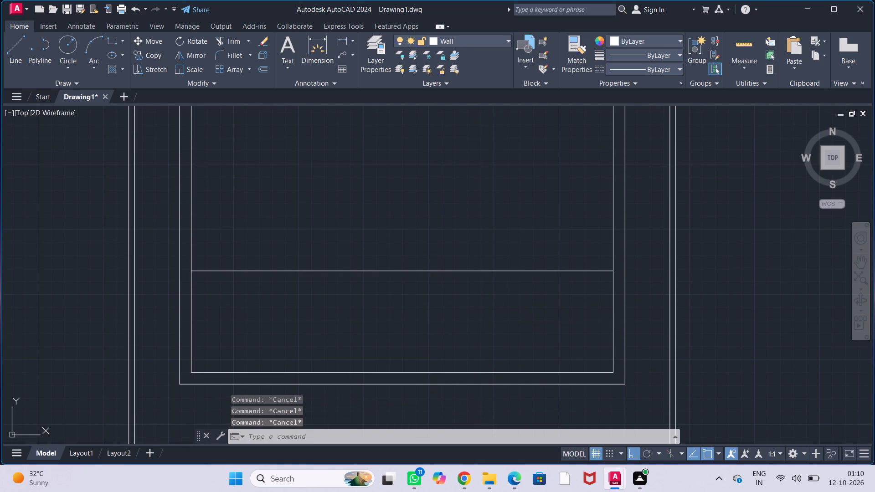
# Offset the new horizontal line 9" upward to form the cross wall above the building's bottom wall.
pyautogui.write('off')
pyautogui.press('Return')
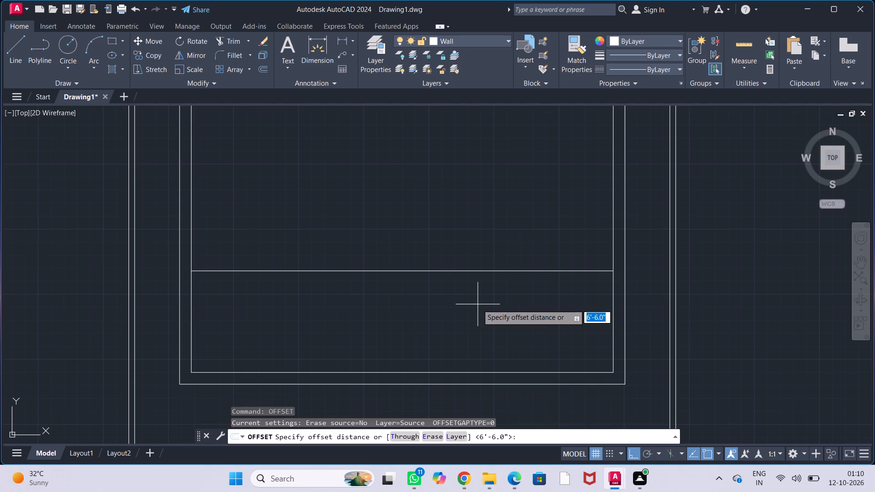
pyautogui.write('9"')
pyautogui.press('Return')
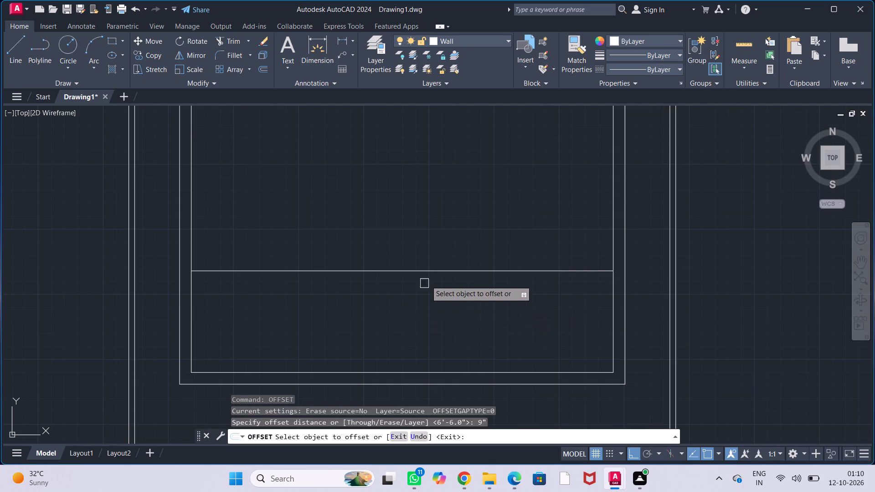
pyautogui.click(443, 271)
pyautogui.click(448, 195)
pyautogui.press('Escape')
pyautogui.press('Escape')
pyautogui.press('Escape')
pyautogui.press('Escape')
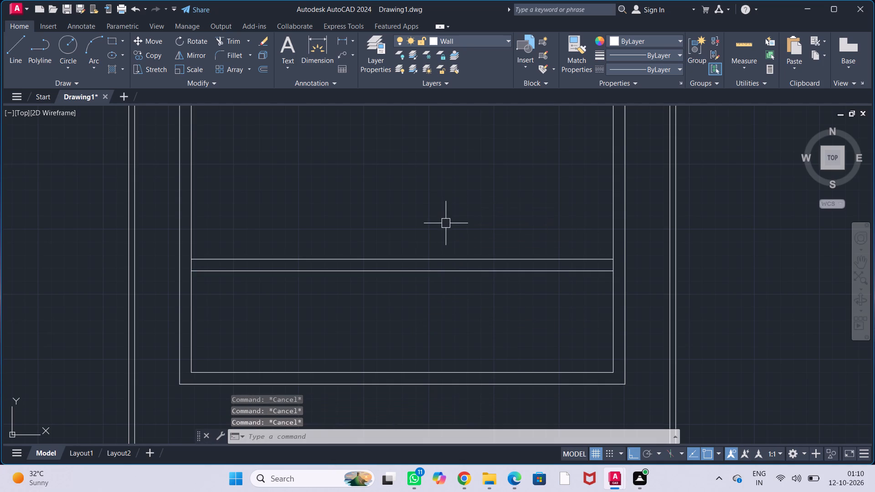
pyautogui.press('Escape')
# Offset the upper line of the cross wall 13'4.5" upward inside the building.
pyautogui.scroll(-2, 446, 224)
pyautogui.moveTo(458, 190); pyautogui.dragTo(446, 290, button='middle')
pyautogui.scroll(1, 446, 290)
pyautogui.moveTo(446, 289); pyautogui.dragTo(450, 283, button='middle')
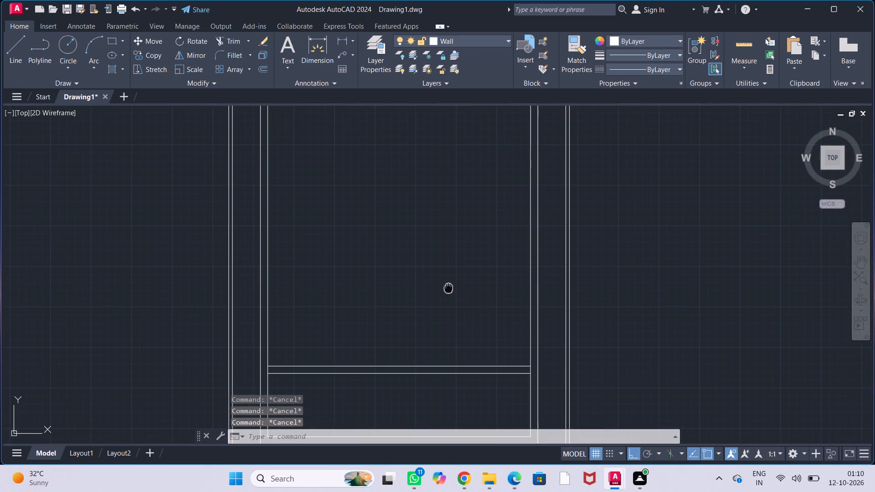
pyautogui.moveTo(450, 283); pyautogui.dragTo(453, 271, button='middle')
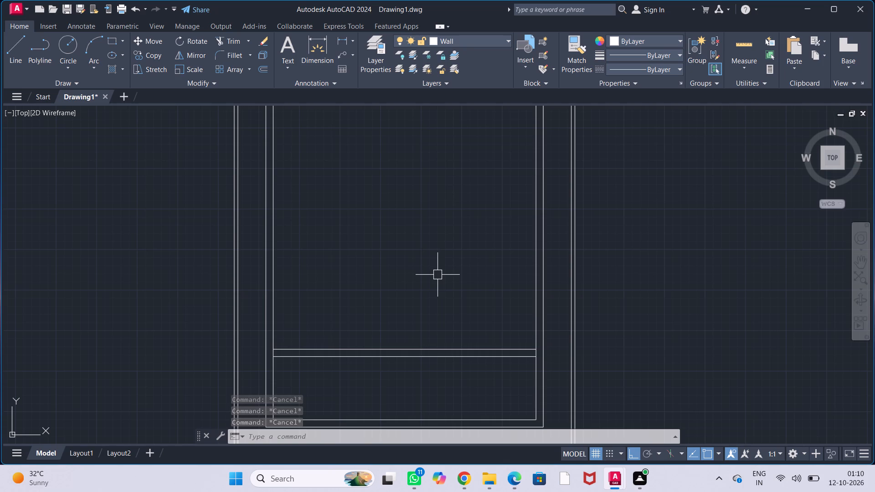
pyautogui.moveTo(423, 281); pyautogui.dragTo(445, 265, button='middle')
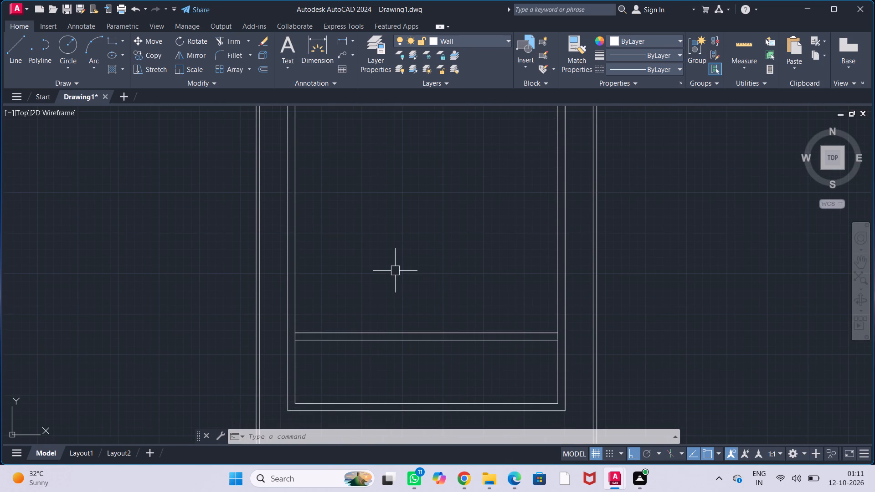
pyautogui.moveTo(392, 268); pyautogui.dragTo(365, 318, button='middle')
pyautogui.moveTo(365, 318); pyautogui.dragTo(369, 327, button='middle')
pyautogui.write('off')
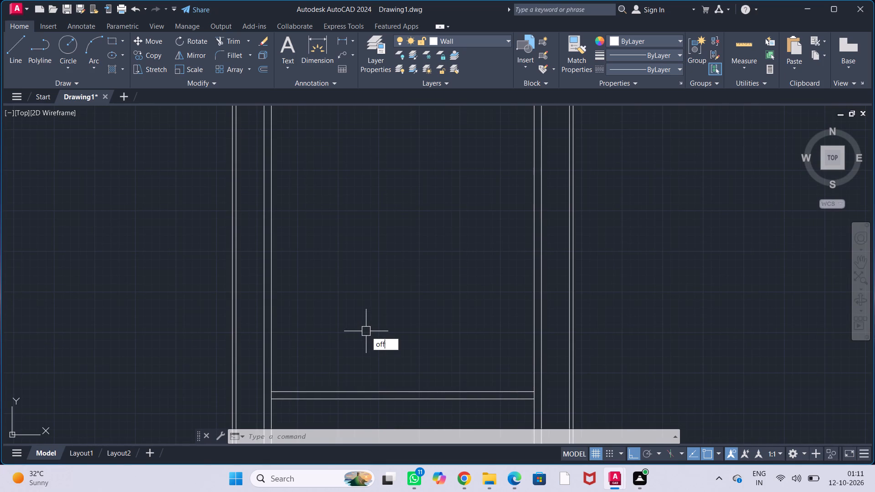
pyautogui.press('Return')
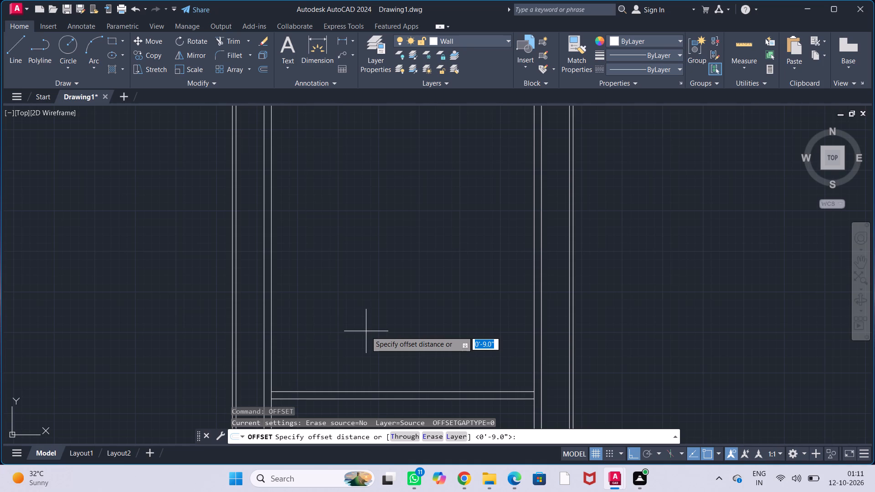
pyautogui.write('13')
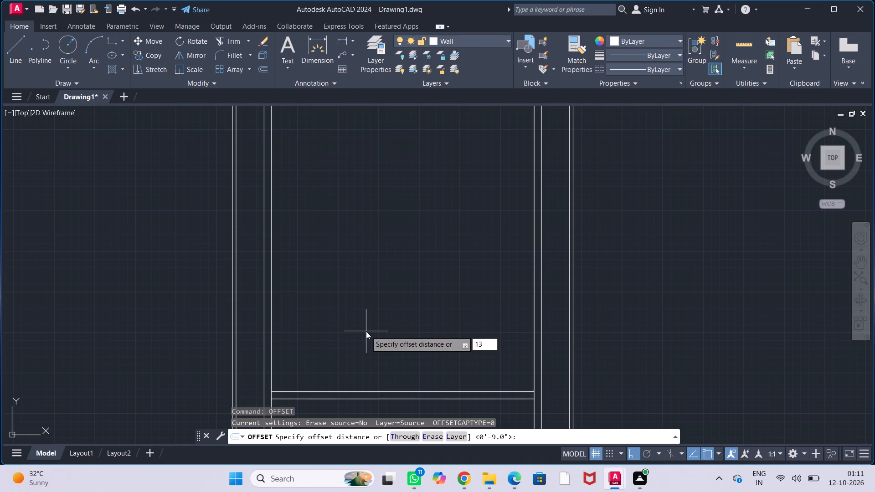
pyautogui.press("'")
pyautogui.write('4.5')
pyautogui.hotkey('shift', '"')
pyautogui.press('Return')
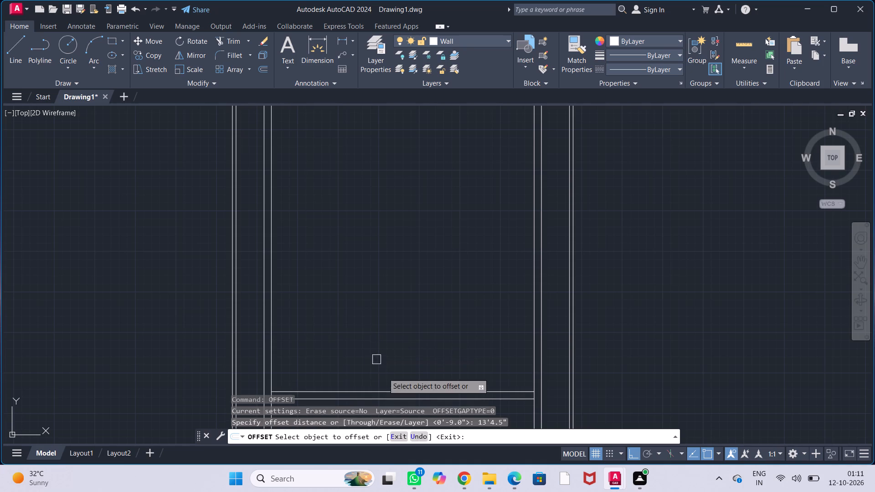
pyautogui.click(386, 390)
pyautogui.click(383, 308)
pyautogui.press('Escape')
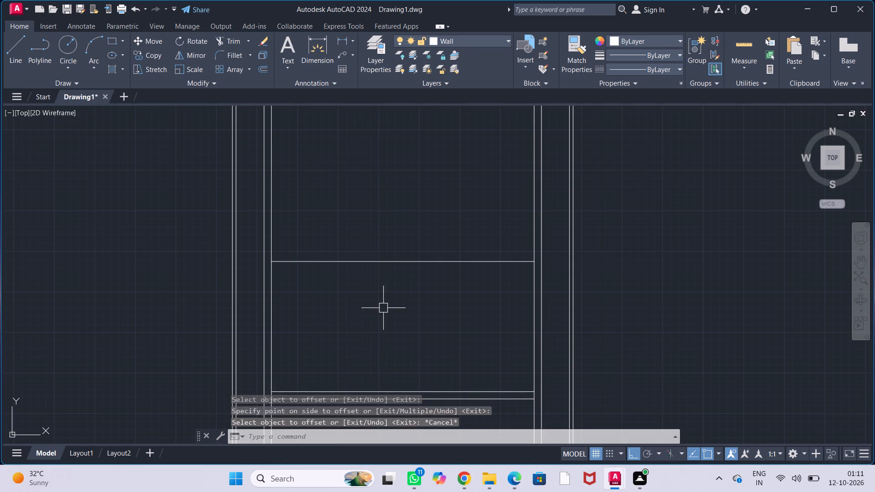
# Offset the single horizontal line above the cross wall 4.5" upward to form a second cross wall.
pyautogui.press('Escape')
pyautogui.press('Escape')
pyautogui.press('Escape')
pyautogui.press('Escape')
pyautogui.press('Escape')
pyautogui.moveTo(400, 279); pyautogui.dragTo(411, 305, button='middle')
pyautogui.moveTo(406, 334); pyautogui.dragTo(417, 300, button='middle')
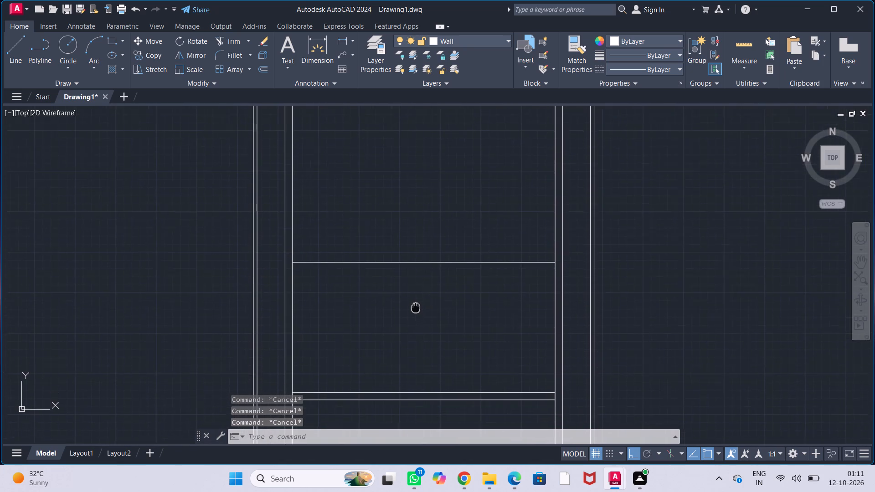
pyautogui.moveTo(417, 300); pyautogui.dragTo(418, 296, button='middle')
pyautogui.write('off')
pyautogui.press('Return')
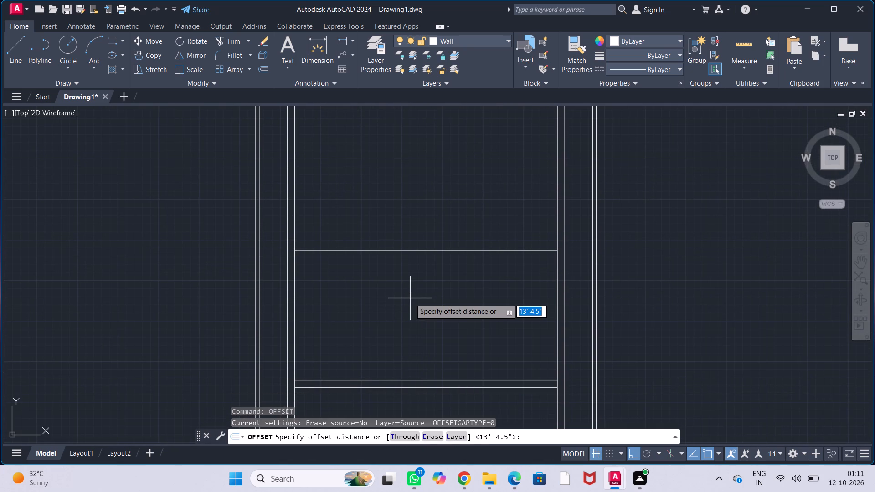
pyautogui.write('4.5"')
pyautogui.press('Return')
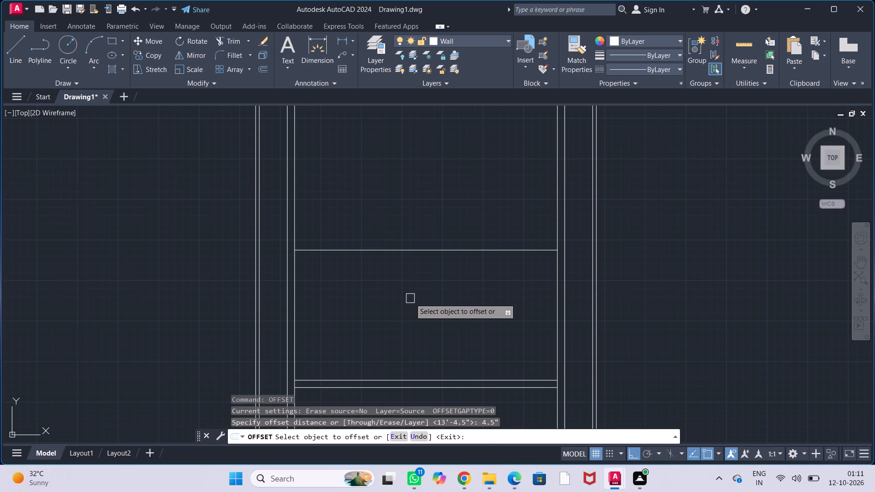
pyautogui.click(423, 251)
pyautogui.click(428, 199)
pyautogui.press('Escape')
pyautogui.press('Escape')
pyautogui.press('Escape')
pyautogui.press('Escape')
pyautogui.press('Escape')
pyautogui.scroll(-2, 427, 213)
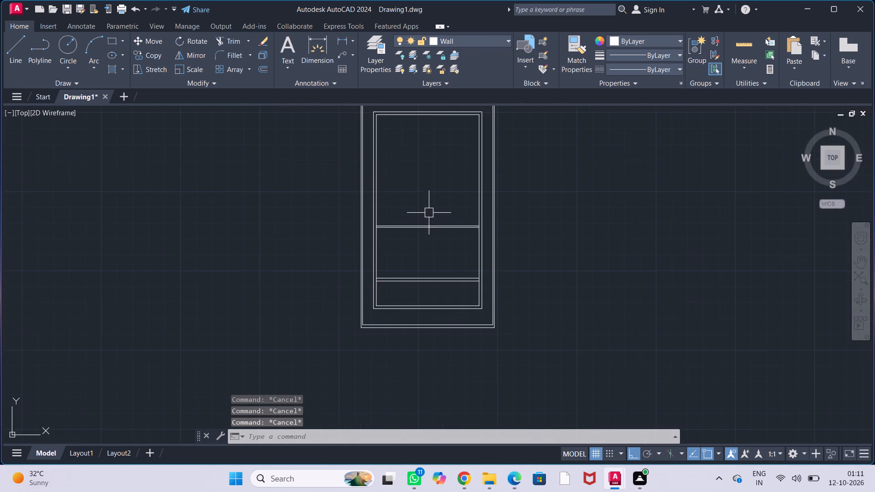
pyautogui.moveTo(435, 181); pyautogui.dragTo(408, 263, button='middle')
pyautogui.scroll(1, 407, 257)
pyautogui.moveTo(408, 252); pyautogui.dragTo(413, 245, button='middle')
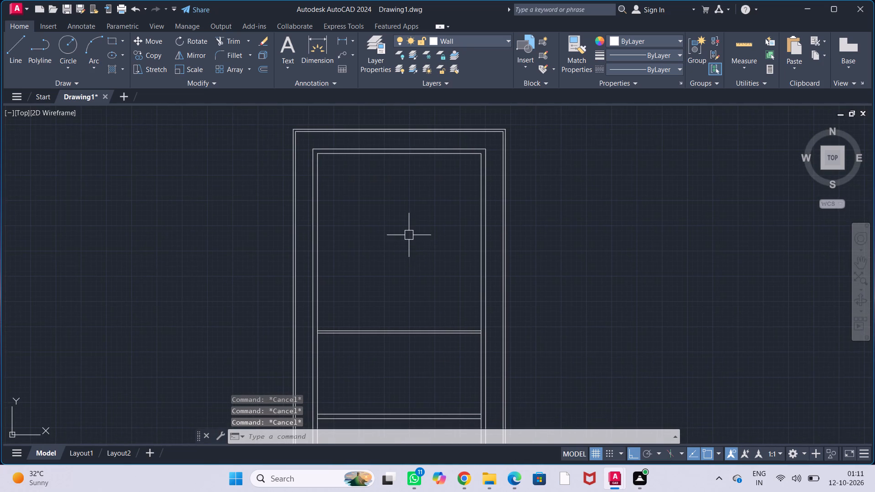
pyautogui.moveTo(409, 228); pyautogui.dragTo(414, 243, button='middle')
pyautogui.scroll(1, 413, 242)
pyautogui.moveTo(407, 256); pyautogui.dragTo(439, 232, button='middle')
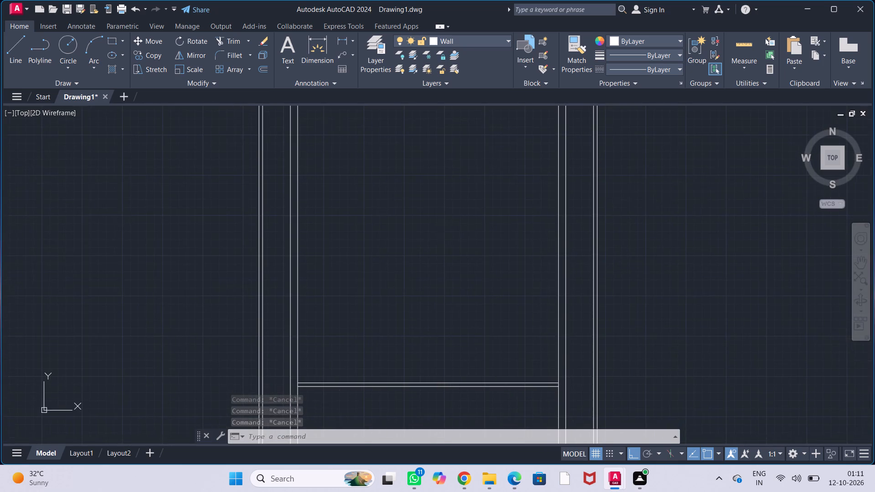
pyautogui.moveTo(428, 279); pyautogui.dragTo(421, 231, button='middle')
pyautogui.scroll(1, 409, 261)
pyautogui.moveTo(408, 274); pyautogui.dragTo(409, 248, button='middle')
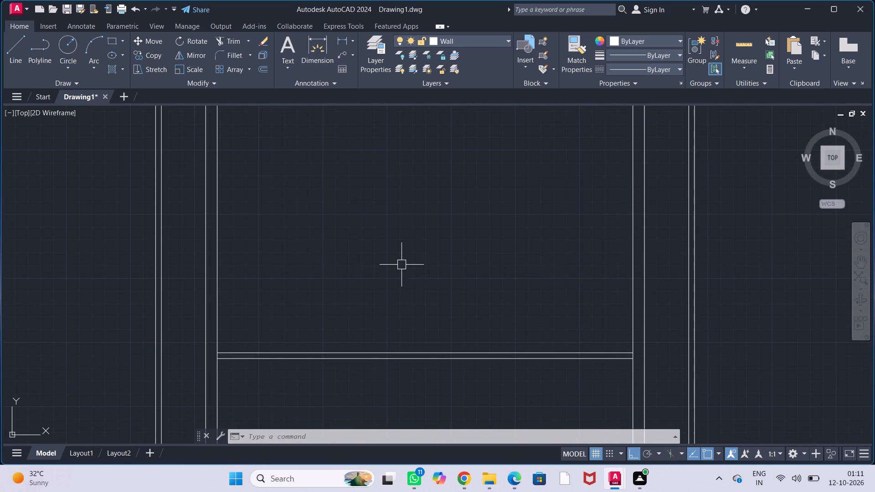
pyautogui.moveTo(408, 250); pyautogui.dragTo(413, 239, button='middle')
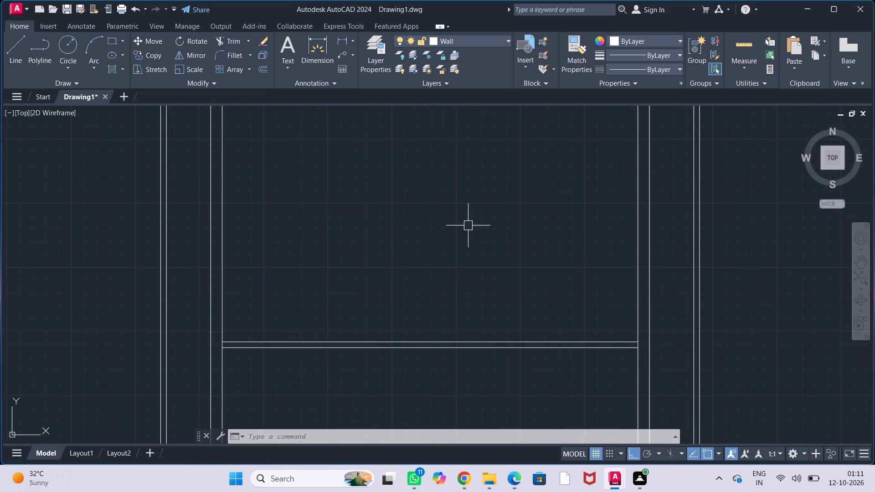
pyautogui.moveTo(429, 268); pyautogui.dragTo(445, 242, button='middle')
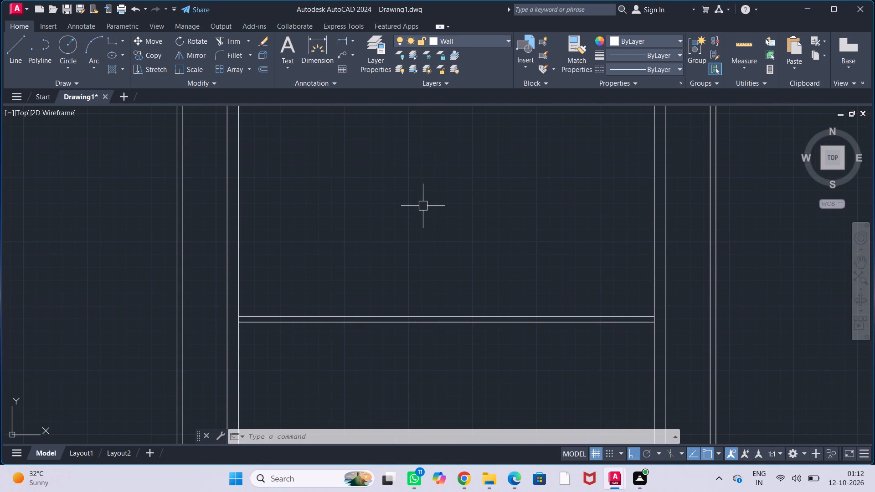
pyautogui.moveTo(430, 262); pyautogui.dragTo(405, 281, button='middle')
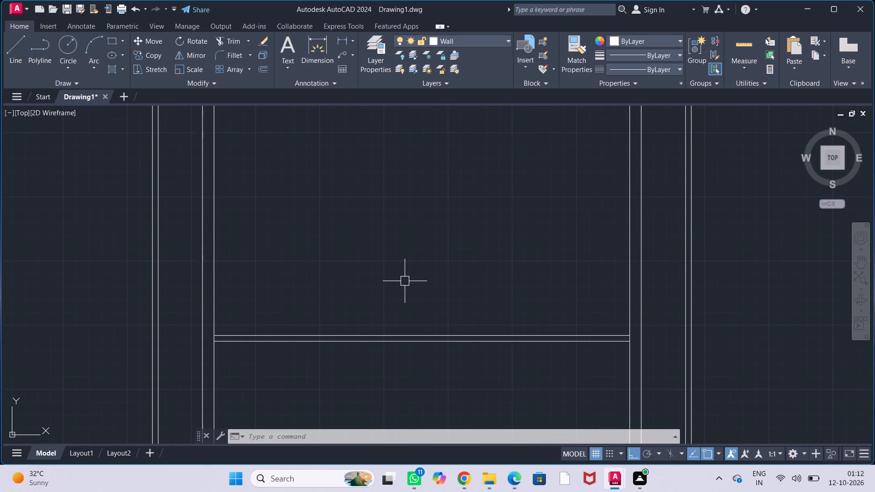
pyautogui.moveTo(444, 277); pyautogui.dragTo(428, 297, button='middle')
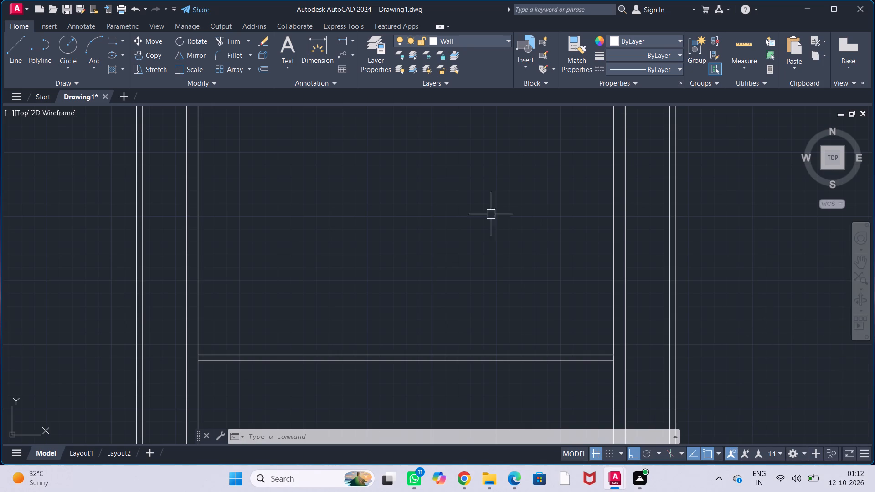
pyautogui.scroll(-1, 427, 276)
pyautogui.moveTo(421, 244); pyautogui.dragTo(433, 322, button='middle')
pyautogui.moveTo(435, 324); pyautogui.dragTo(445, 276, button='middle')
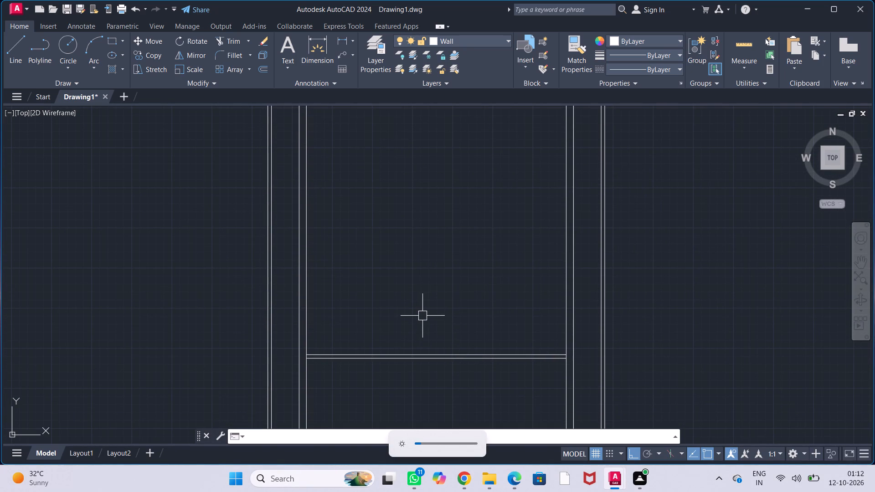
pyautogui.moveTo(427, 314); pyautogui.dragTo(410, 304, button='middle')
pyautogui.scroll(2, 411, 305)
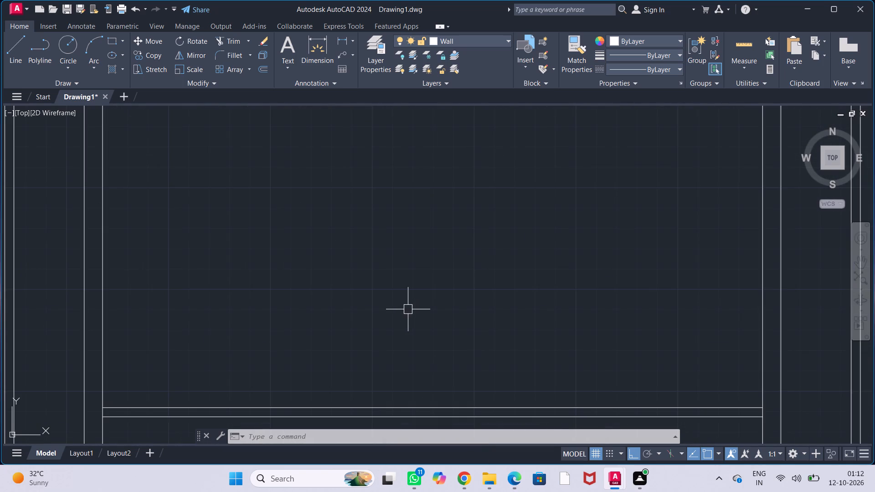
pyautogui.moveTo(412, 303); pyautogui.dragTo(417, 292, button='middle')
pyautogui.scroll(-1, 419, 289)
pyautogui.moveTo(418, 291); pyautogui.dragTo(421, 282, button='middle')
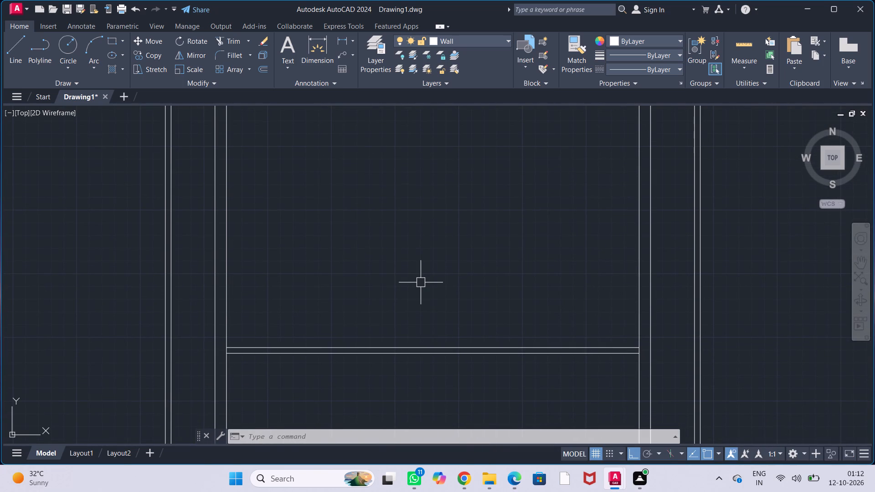
# Offset the upper line of the 4.5" cross wall 13'10.5" upward inside the building.
pyautogui.write('of')
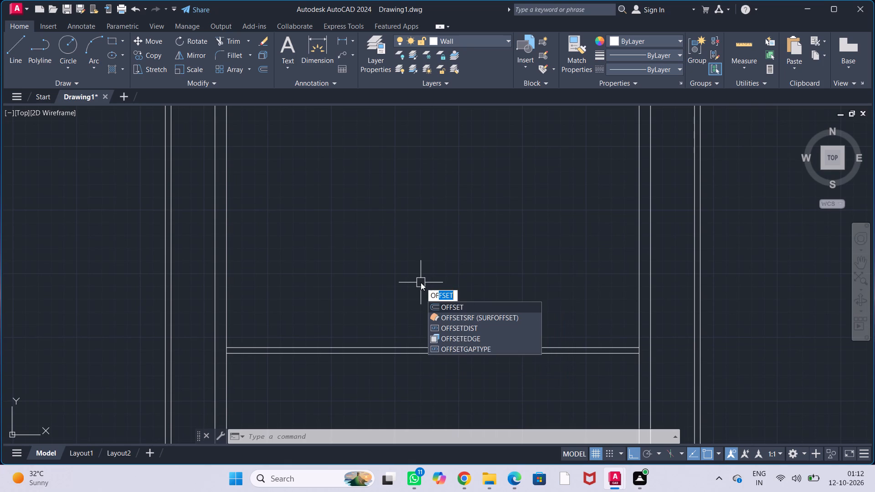
pyautogui.press('f')
pyautogui.press('Return')
pyautogui.write("10'")
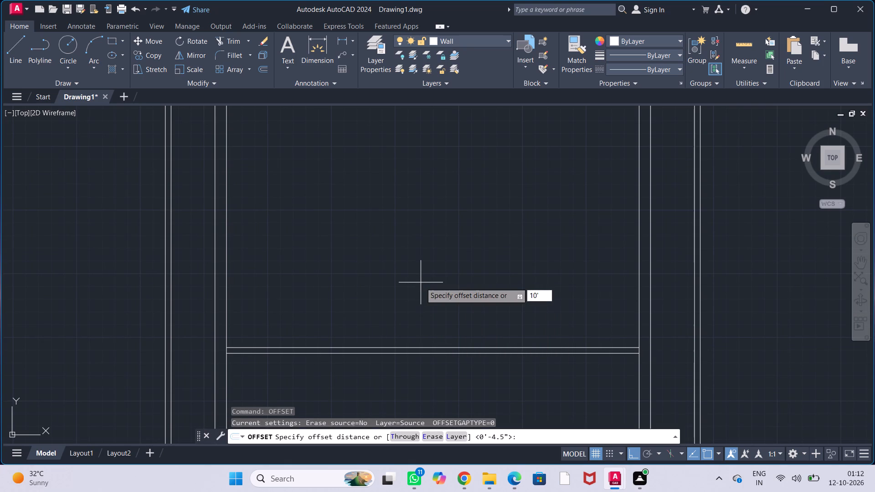
pyautogui.press('BackSpace')
pyautogui.press('BackSpace')
pyautogui.write("3'")
pyautogui.write('10.5"')
pyautogui.press('Return')
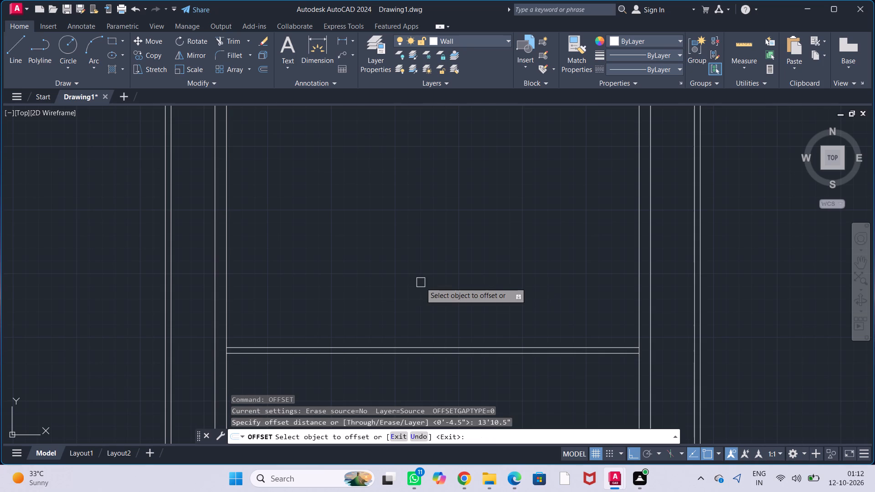
pyautogui.click(434, 343)
pyautogui.click(424, 196)
pyautogui.scroll(-2, 424, 196)
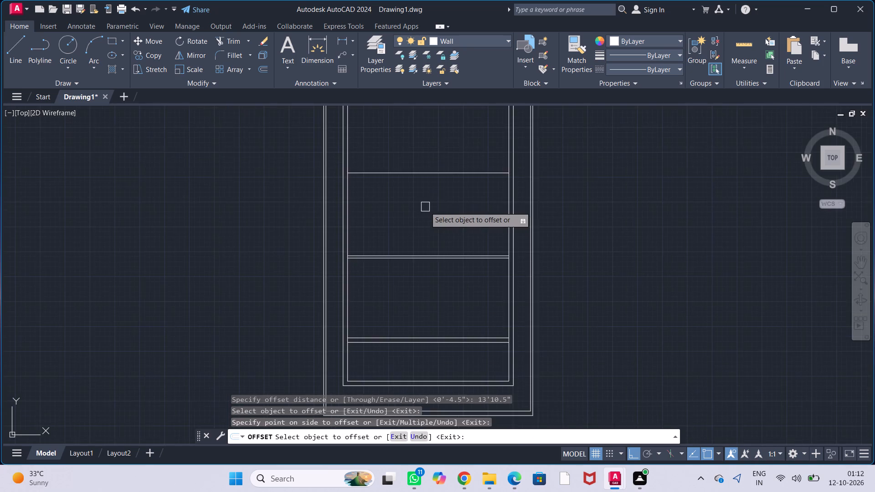
pyautogui.moveTo(437, 197); pyautogui.dragTo(425, 272, button='middle')
pyautogui.scroll(1, 423, 269)
pyautogui.moveTo(424, 264); pyautogui.dragTo(433, 298, button='middle')
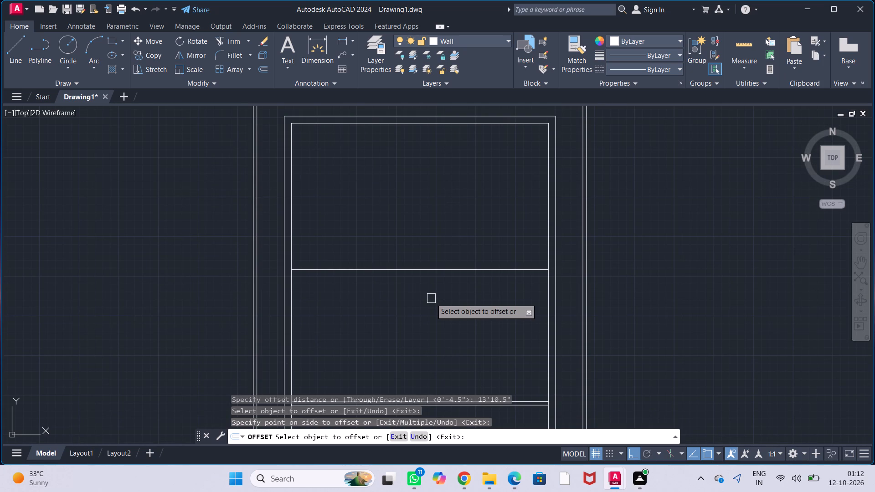
pyautogui.press('Escape')
pyautogui.press('Escape')
pyautogui.press('Escape')
pyautogui.press('Escape')
pyautogui.press('Escape')
# Offset the new horizontal line 4.5" upward to form the third cross wall.
pyautogui.moveTo(431, 298); pyautogui.dragTo(437, 330, button='middle')
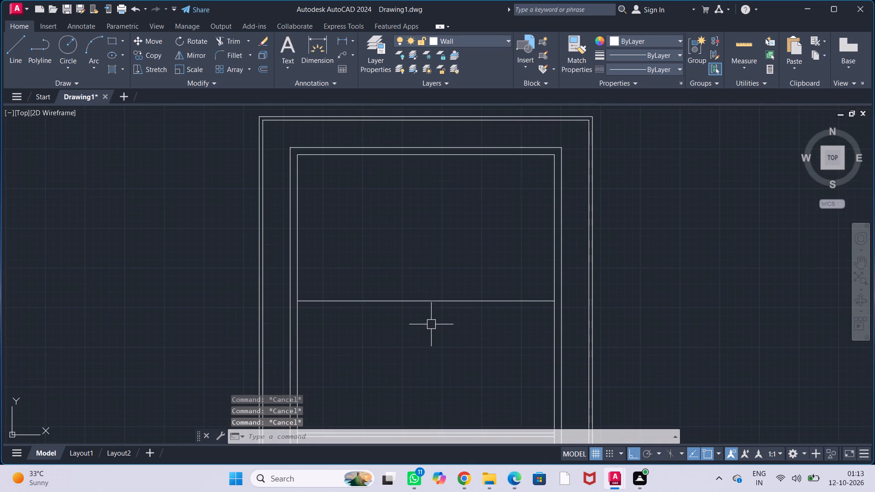
pyautogui.write('off')
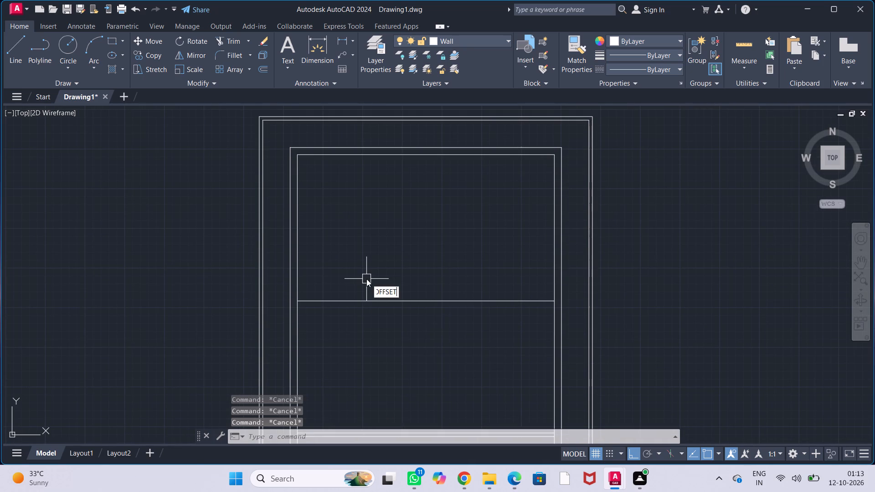
pyautogui.press('Return')
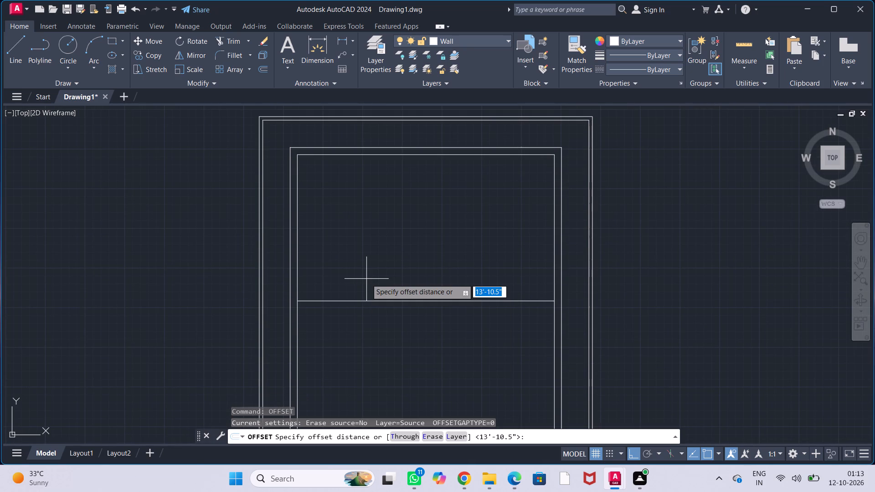
pyautogui.write('4.5"')
pyautogui.press('Return')
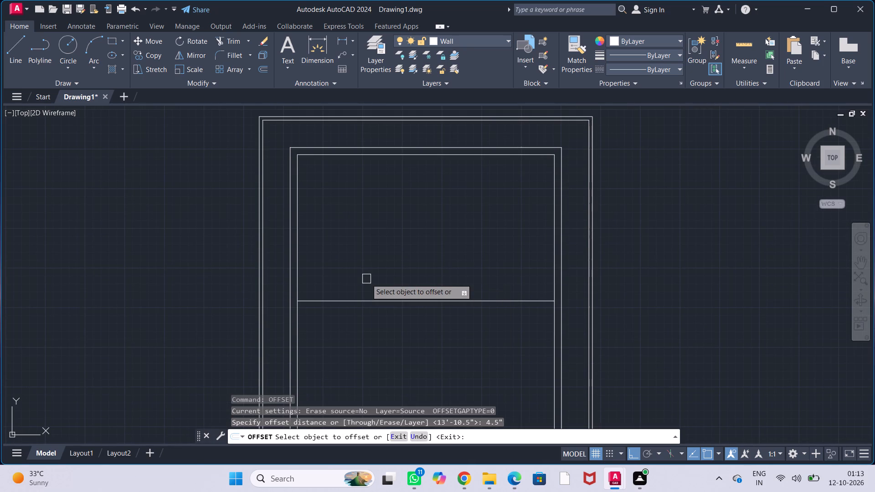
pyautogui.click(367, 301)
pyautogui.click(374, 259)
pyautogui.press('Escape')
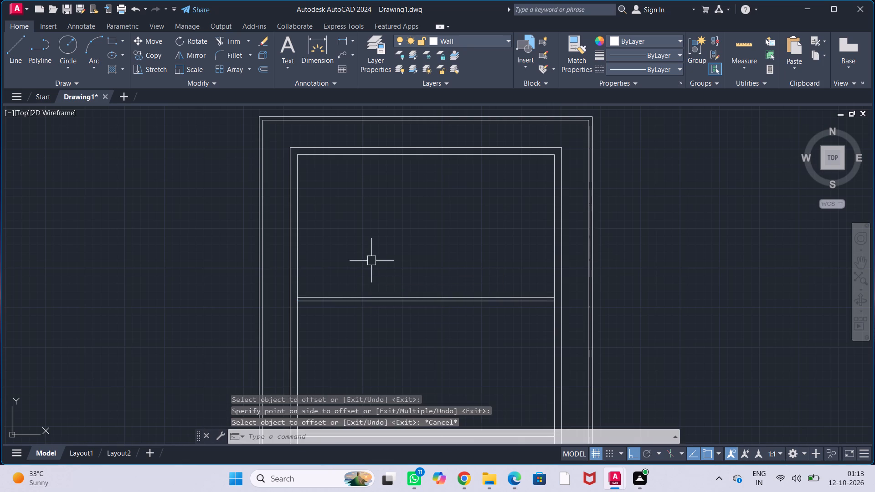
pyautogui.press('Escape')
pyautogui.press('Escape')
pyautogui.press('Escape')
pyautogui.press('Escape')
pyautogui.press('Escape')
# Offset the upper line of the third cross wall 4' upward, toward the building's top wall.
pyautogui.moveTo(371, 261); pyautogui.dragTo(373, 248, button='middle')
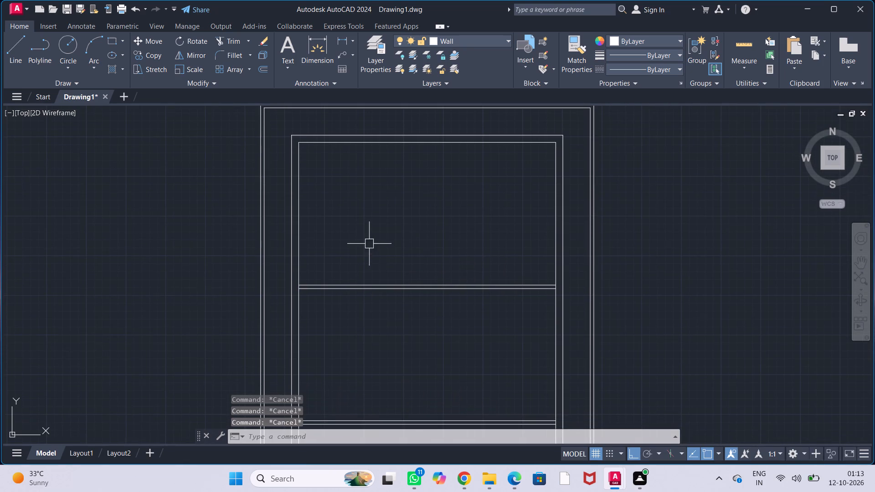
pyautogui.moveTo(352, 241); pyautogui.dragTo(343, 264, button='middle')
pyautogui.scroll(1, 296, 261)
pyautogui.moveTo(324, 247); pyautogui.dragTo(306, 280, button='middle')
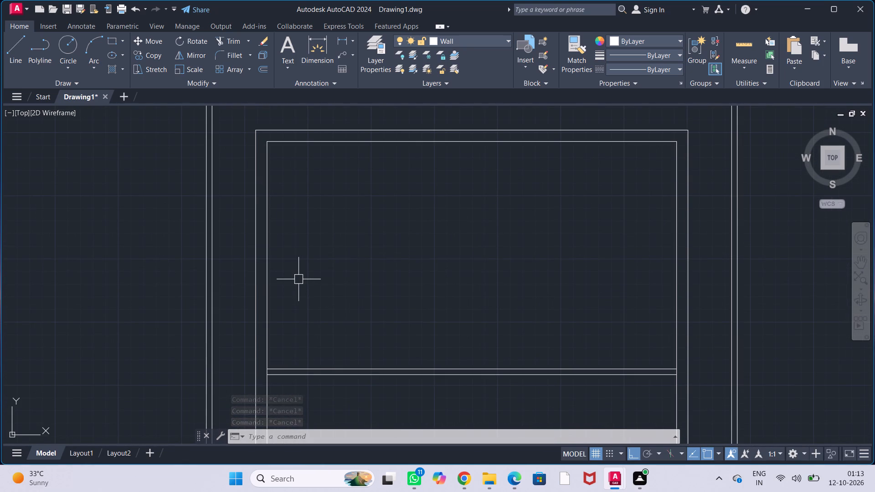
pyautogui.write('off')
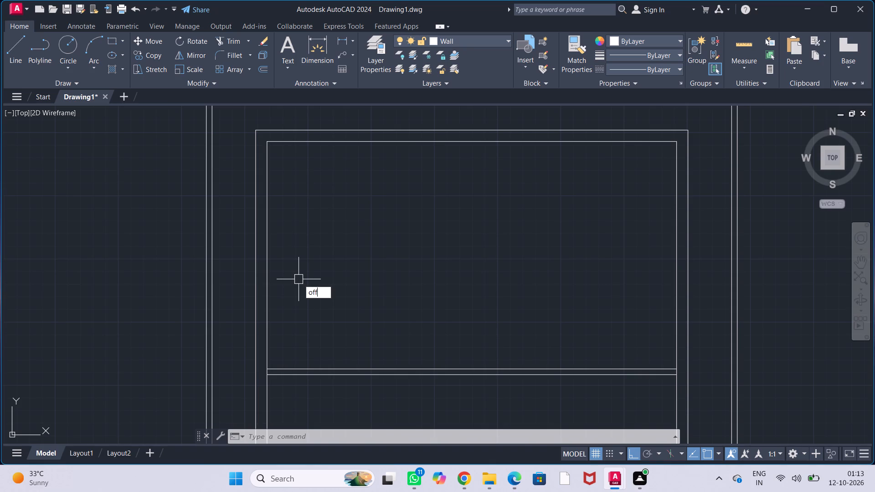
pyautogui.press('Return')
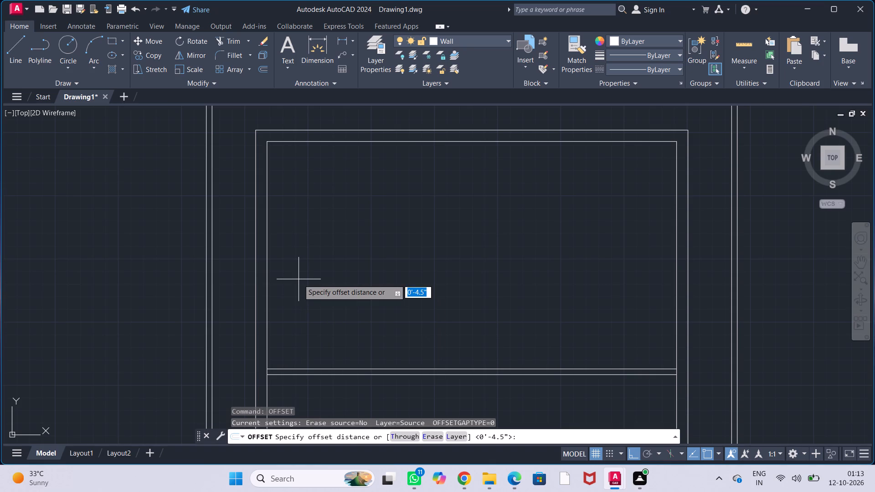
pyautogui.press('4')
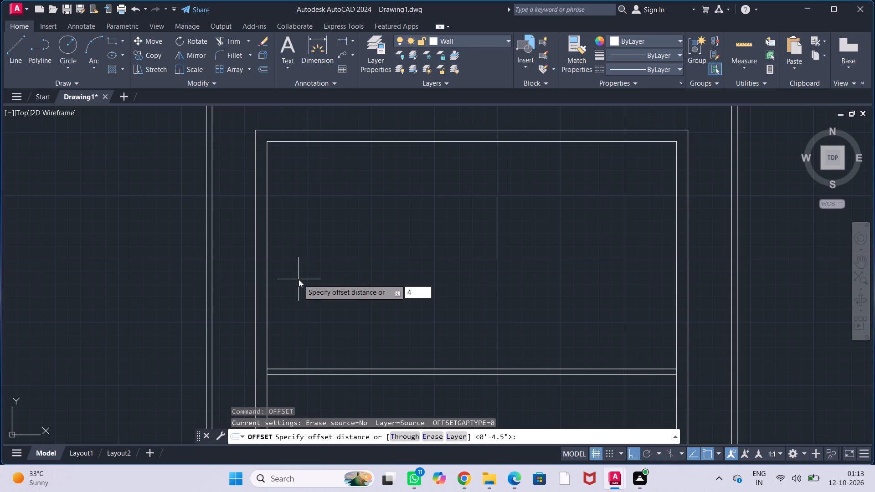
pyautogui.press("'")
pyautogui.press('Return')
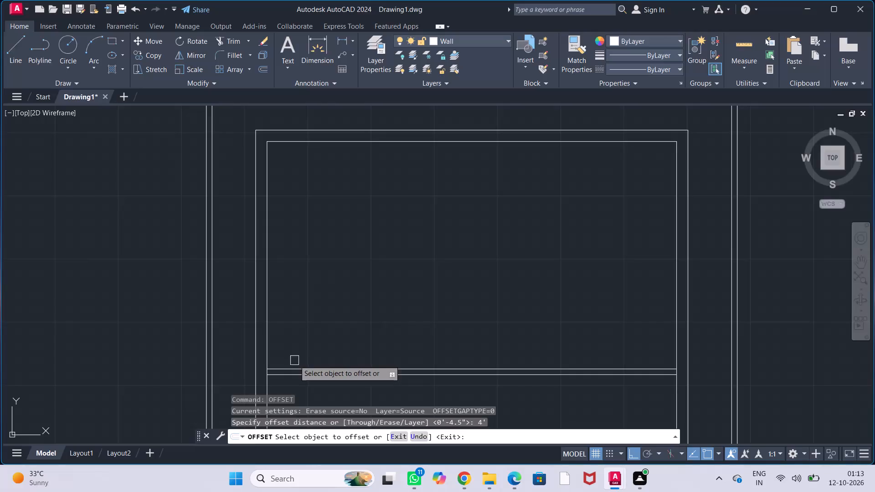
pyautogui.click(297, 369)
pyautogui.click(306, 304)
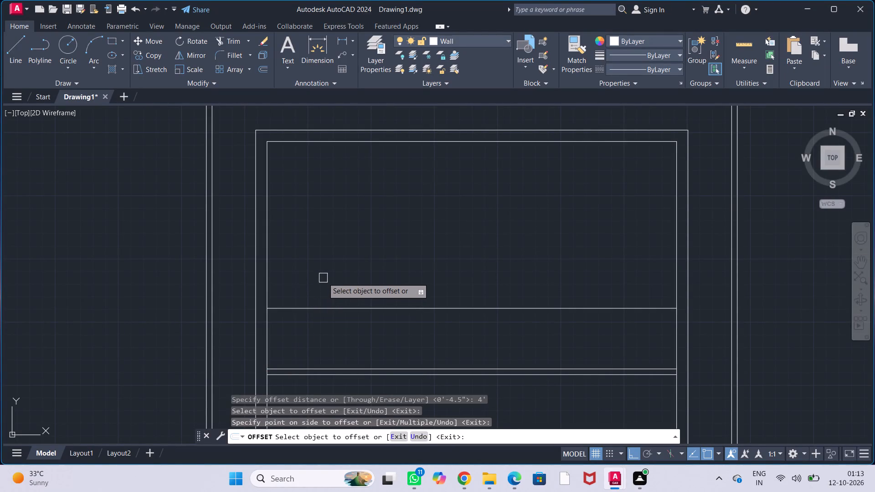
pyautogui.press('Escape')
pyautogui.press('Escape')
pyautogui.press('Escape')
pyautogui.press('Escape')
pyautogui.press('Escape')
pyautogui.press('Escape')
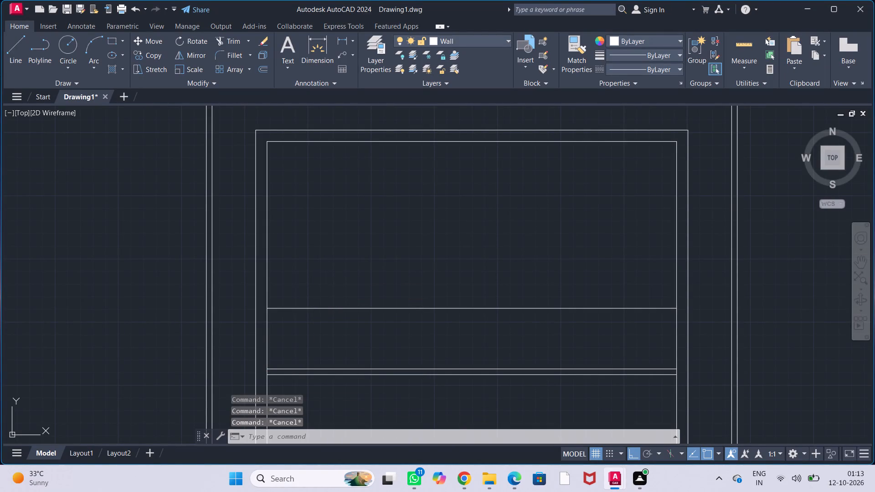
# Offset the single horizontal line above the third cross wall 4.5" upward to form the fourth cross wall.
pyautogui.write('off')
pyautogui.press('Return')
pyautogui.write('4.5"')
pyautogui.press('Return')
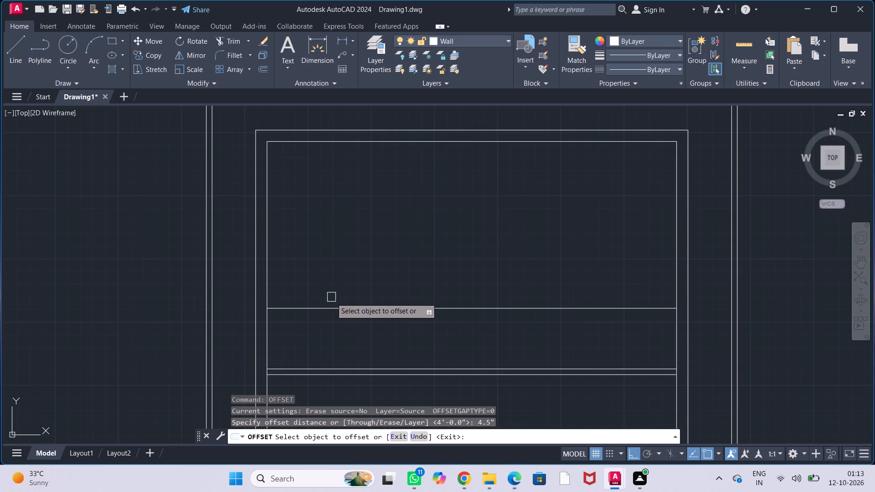
pyautogui.click(336, 310)
pyautogui.click(334, 262)
pyautogui.press('Escape')
pyautogui.press('Escape')
pyautogui.press('Escape')
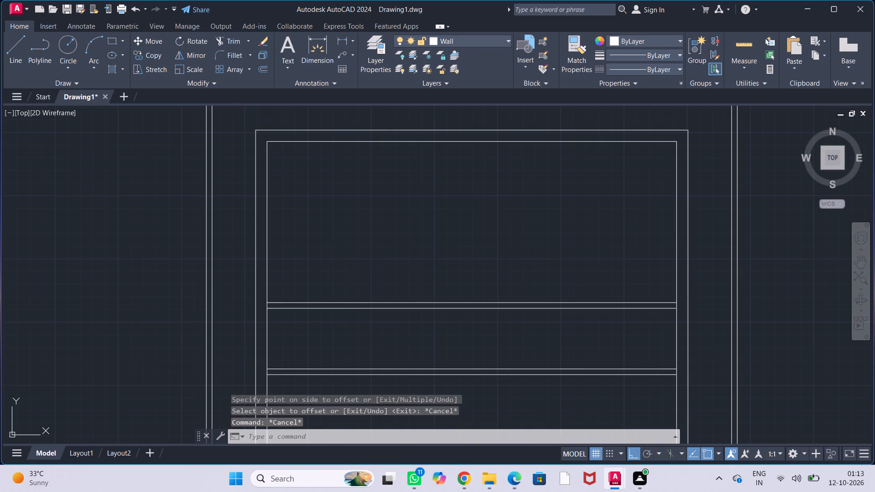
pyautogui.press('Escape')
pyautogui.press('Escape')
pyautogui.press('Escape')
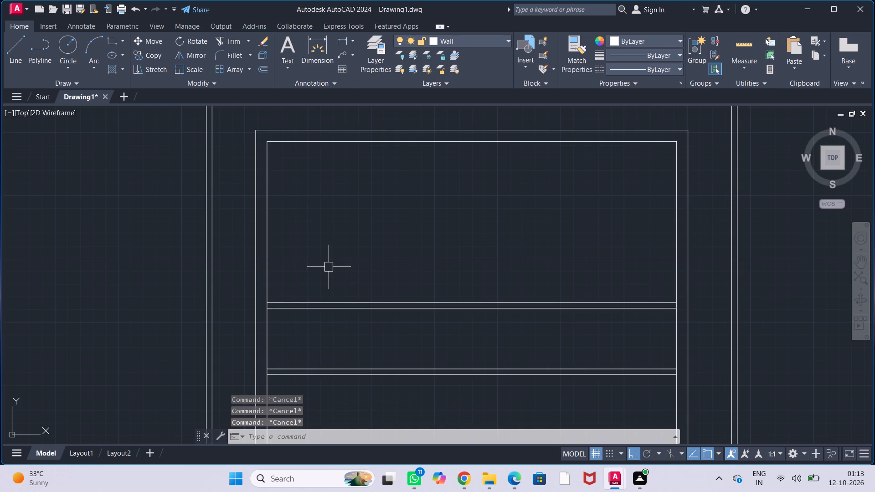
# Trim away the left wall's inner line above the fourth cross wall.
pyautogui.moveTo(328, 267); pyautogui.dragTo(297, 263, button='middle')
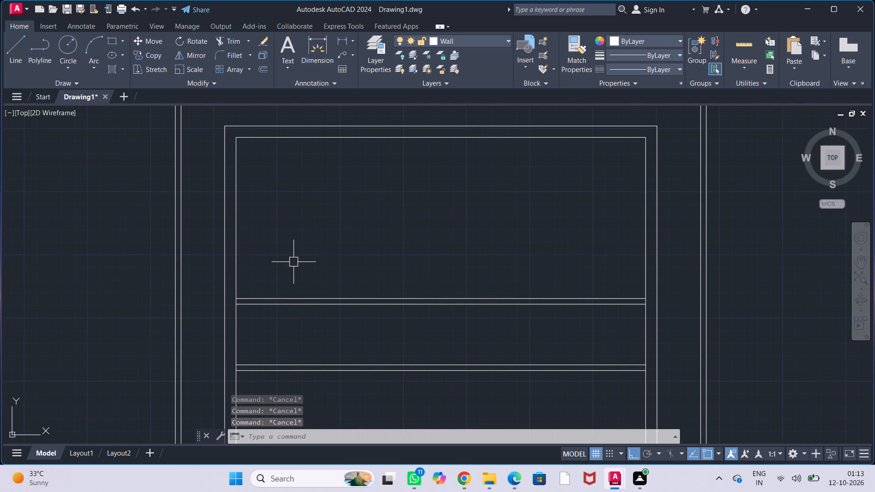
pyautogui.moveTo(285, 251); pyautogui.dragTo(324, 261, button='middle')
pyautogui.moveTo(314, 261); pyautogui.dragTo(283, 261, button='middle')
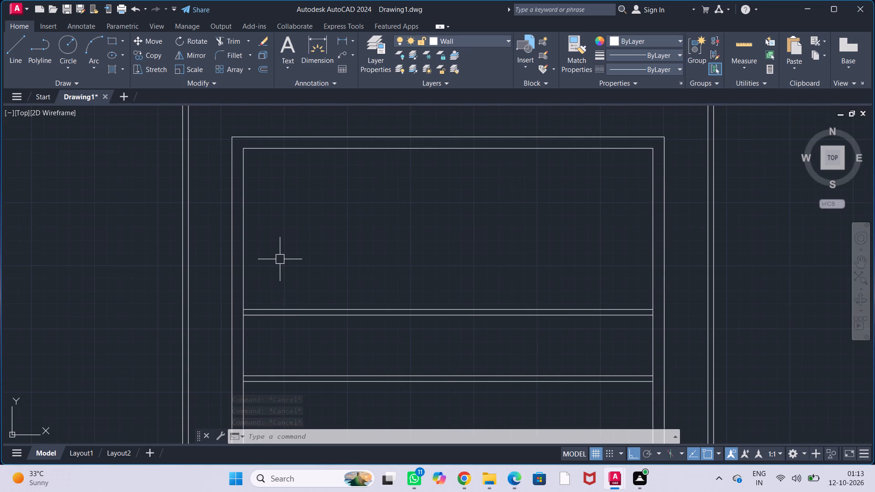
pyautogui.write('trim')
pyautogui.press('Return')
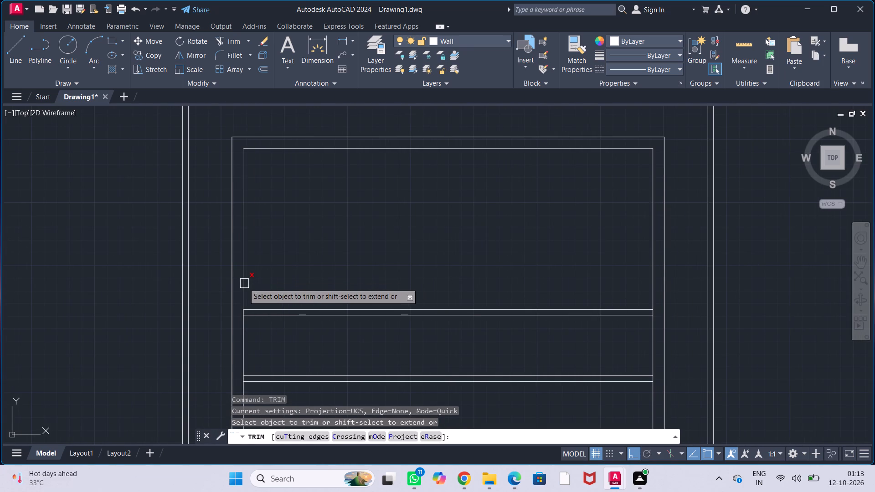
pyautogui.click(245, 274)
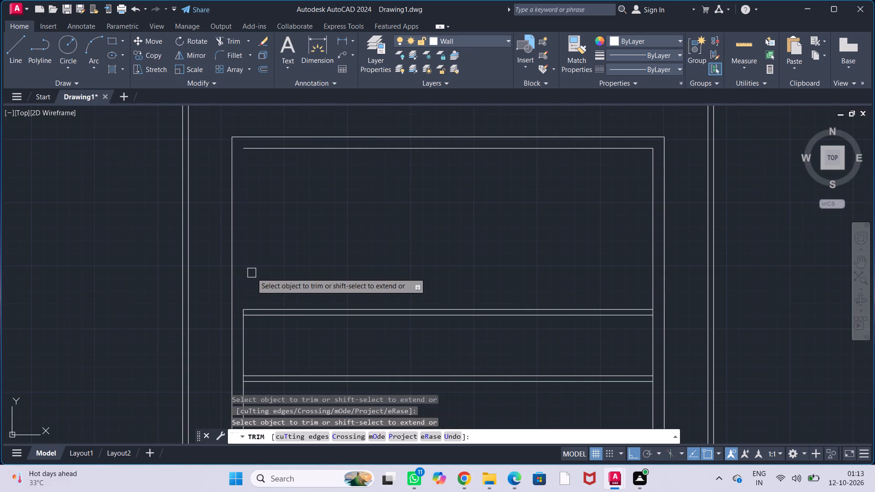
pyautogui.press('Escape')
pyautogui.press('Escape')
pyautogui.press('Escape')
pyautogui.press('Escape')
pyautogui.press('Escape')
pyautogui.press('Escape')
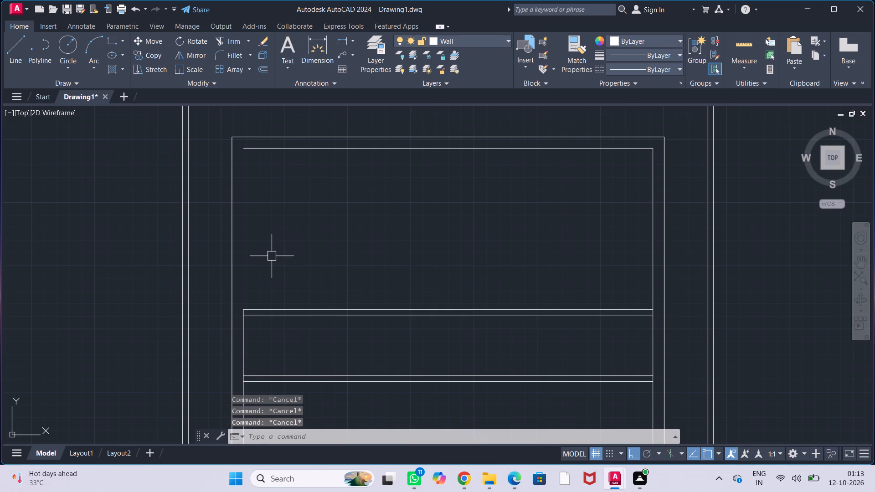
# Offset the building's outer left wall line 4.5" inward.
pyautogui.moveTo(288, 219); pyautogui.dragTo(285, 220, button='middle')
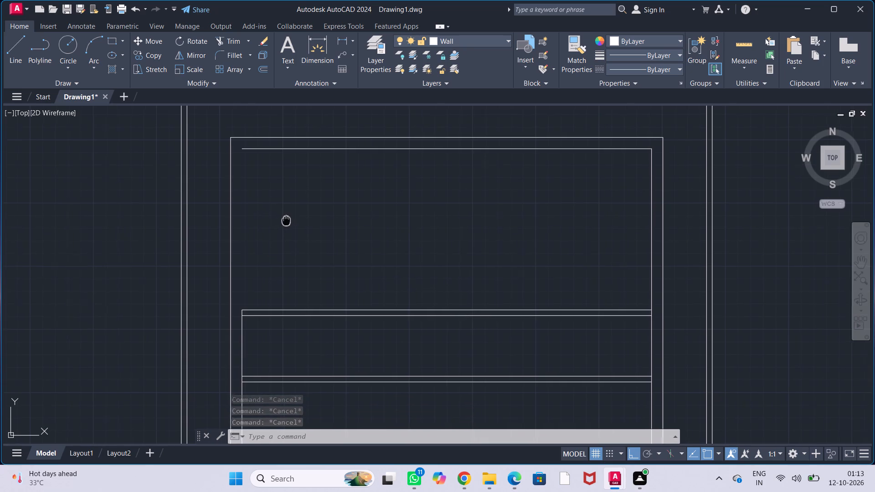
pyautogui.moveTo(285, 220); pyautogui.dragTo(278, 220, button='middle')
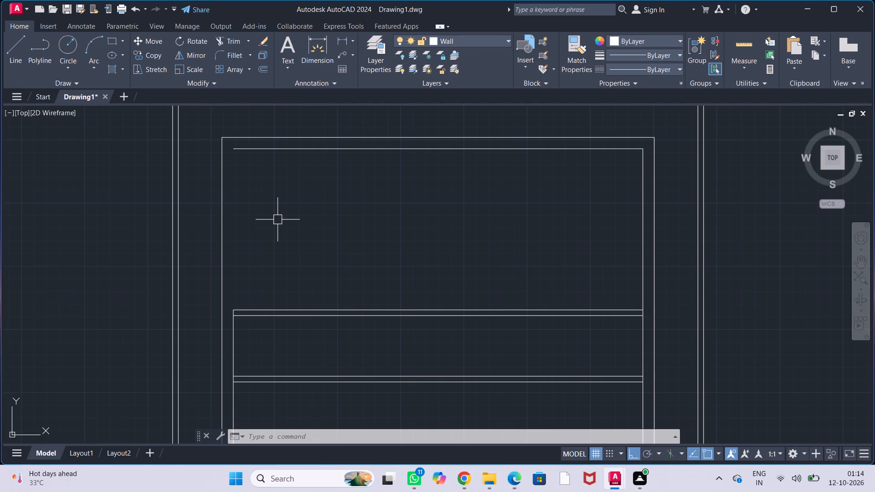
pyautogui.write('off')
pyautogui.press('Return')
pyautogui.write('4.5"')
pyautogui.press('Return')
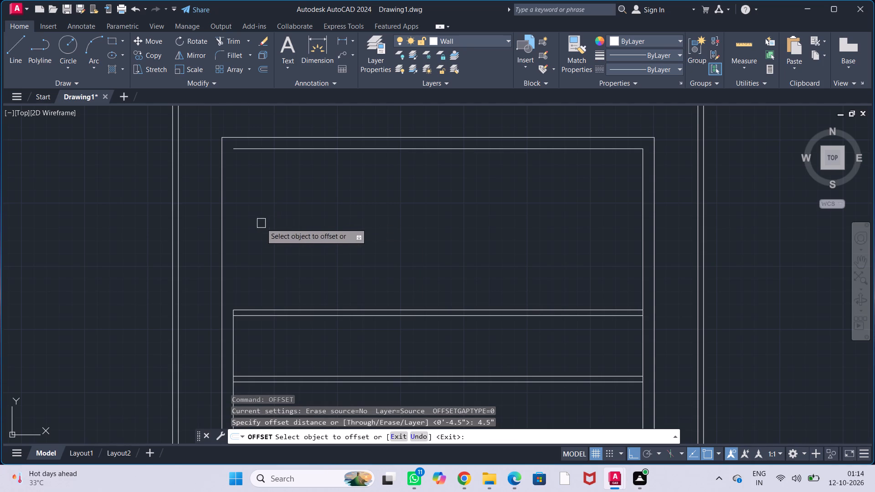
pyautogui.moveTo(221, 251); pyautogui.dragTo(226, 251)
pyautogui.click(254, 256)
pyautogui.press('Escape')
pyautogui.press('Escape')
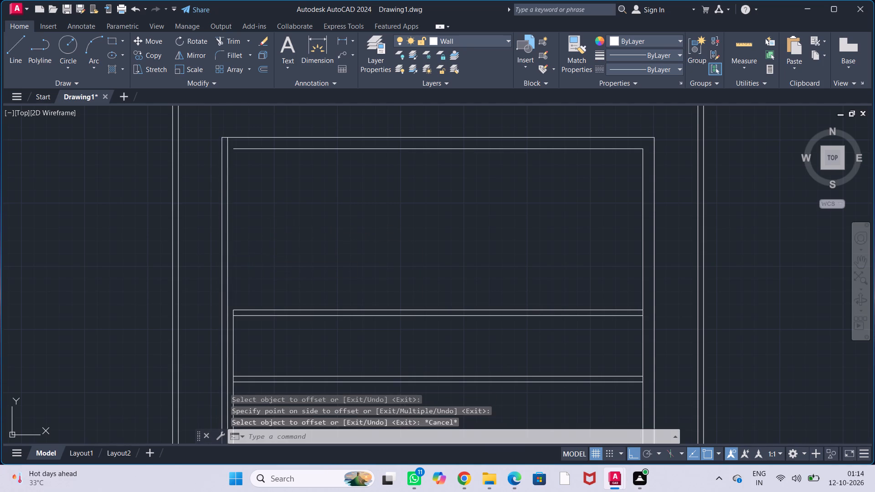
pyautogui.press('Escape')
pyautogui.press('Escape')
pyautogui.press('Escape')
pyautogui.press('Escape')
# Stretch the left end of the fourth cross wall's upper line to the new 4.5" wall line.
pyautogui.scroll(2, 242, 313)
pyautogui.click(247, 308)
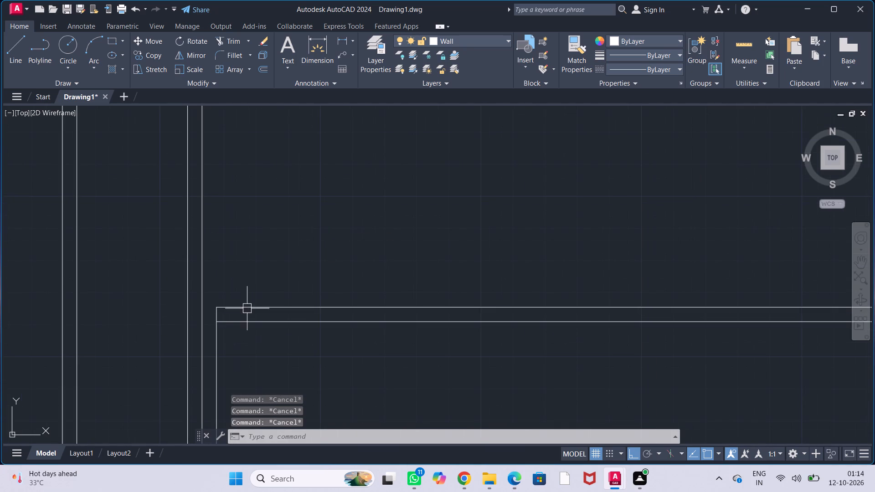
pyautogui.click(220, 307)
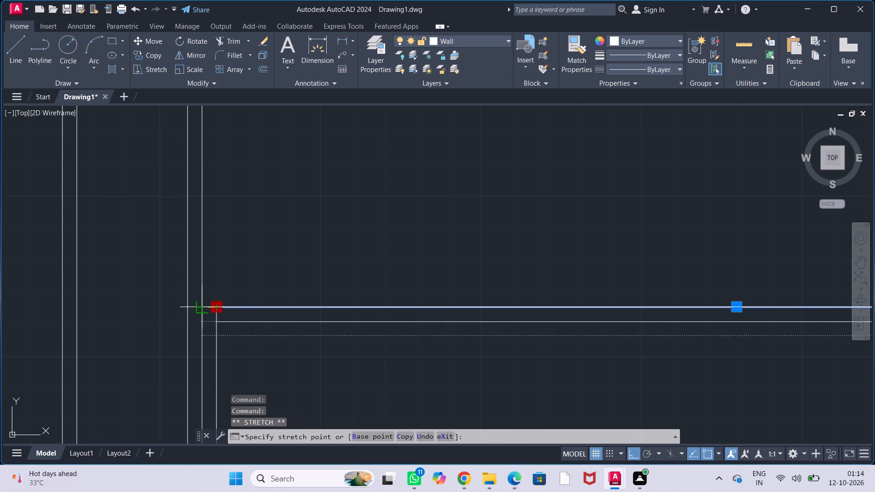
pyautogui.click(204, 304)
pyautogui.press('Escape')
pyautogui.press('Escape')
pyautogui.press('Escape')
pyautogui.press('Escape')
pyautogui.press('Escape')
pyautogui.scroll(-2, 283, 278)
pyautogui.moveTo(288, 271); pyautogui.dragTo(265, 277, button='middle')
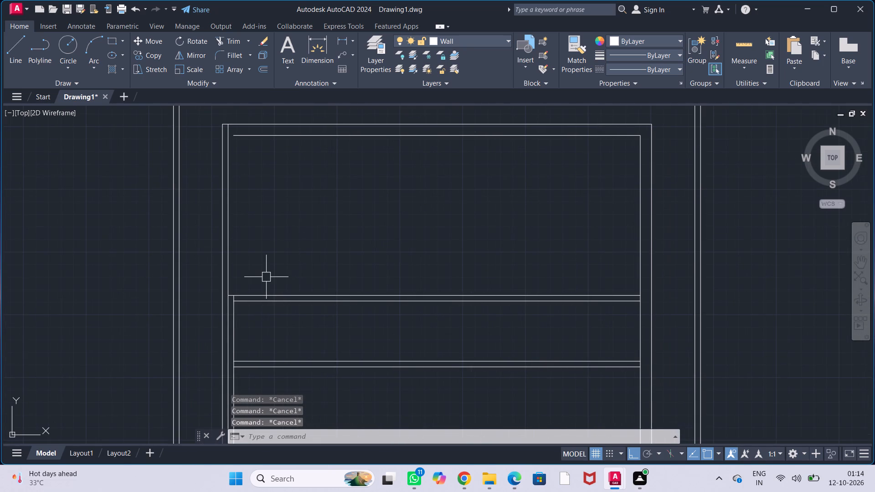
# Trim the new 4.5" left wall line below the fourth cross wall.
pyautogui.write('trim')
pyautogui.press('Return')
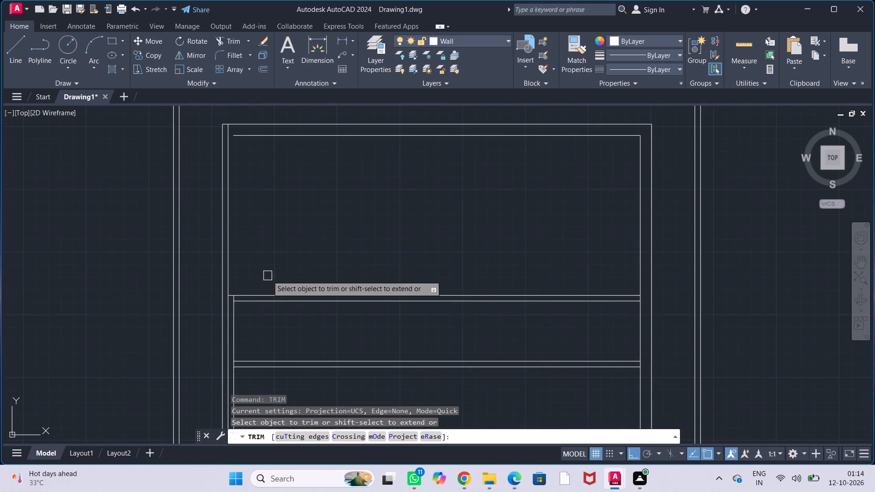
pyautogui.scroll(-1, 235, 328)
pyautogui.scroll(2, 228, 336)
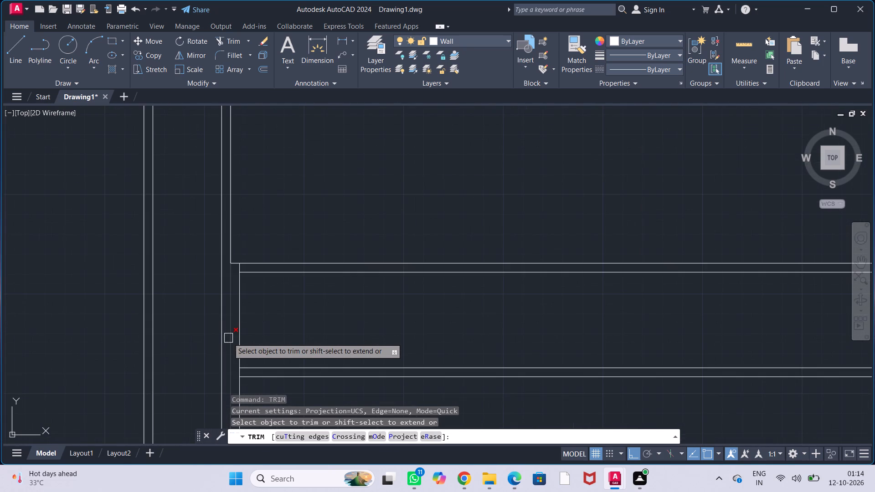
pyautogui.click(232, 339)
pyautogui.scroll(-3, 263, 310)
pyautogui.moveTo(288, 307); pyautogui.dragTo(293, 231, button='middle')
pyautogui.press('Escape')
pyautogui.press('Escape')
pyautogui.press('Escape')
pyautogui.press('Escape')
pyautogui.press('Escape')
pyautogui.moveTo(293, 278); pyautogui.dragTo(284, 325, button='middle')
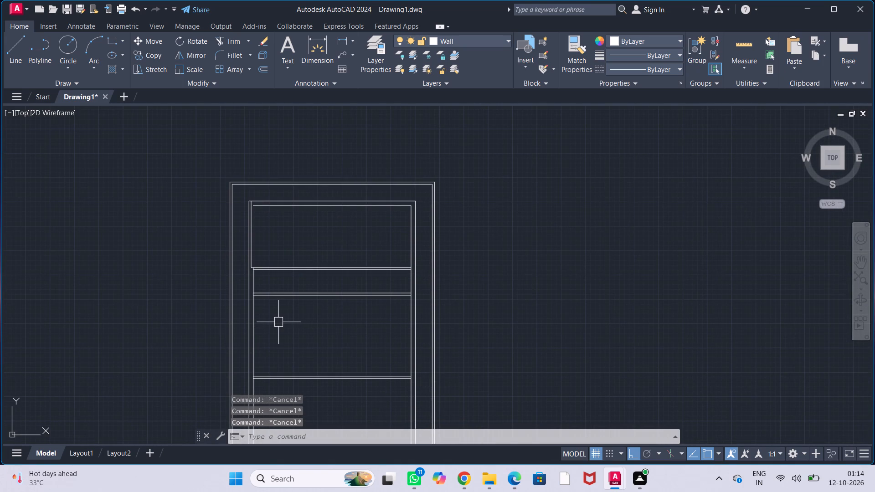
# Stretch the left end of the fourth cross wall's upper line to the building's outer left wall line.
pyautogui.scroll(3, 262, 247)
pyautogui.moveTo(251, 271); pyautogui.dragTo(247, 220, button='middle')
pyautogui.scroll(1, 248, 249)
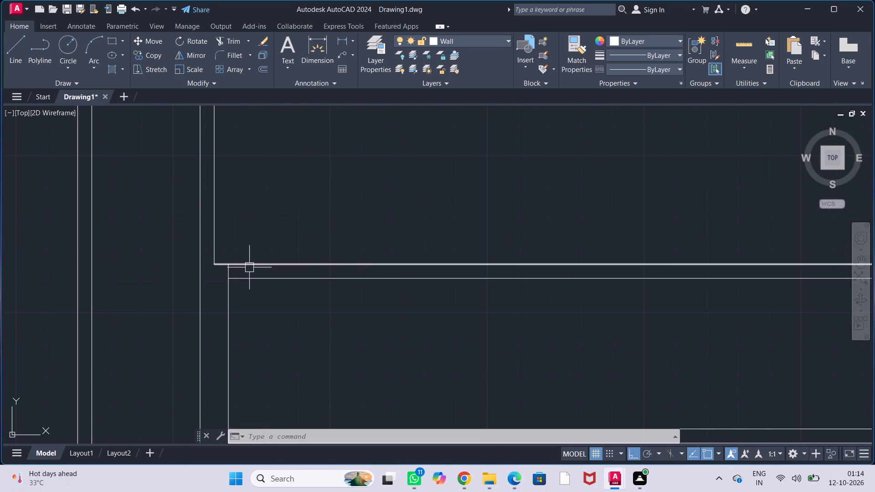
pyautogui.click(249, 267)
pyautogui.click(216, 263)
pyautogui.click(201, 262)
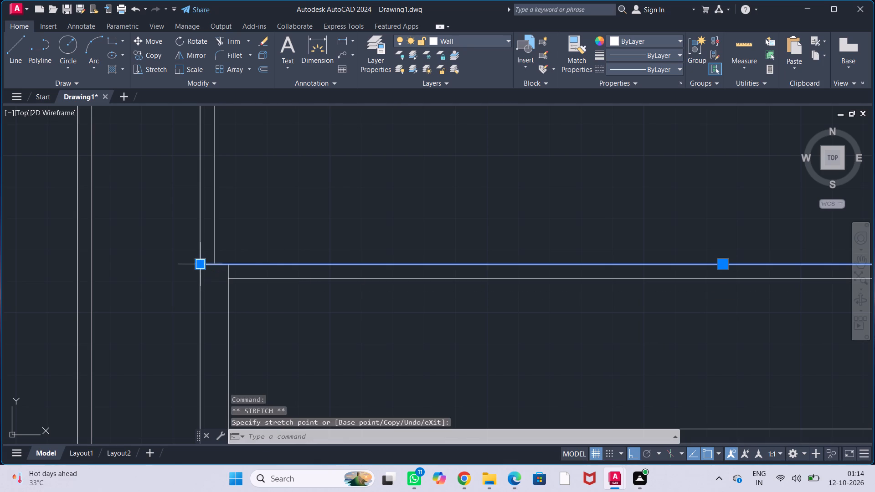
pyautogui.press('Escape')
pyautogui.press('Escape')
pyautogui.press('Escape')
pyautogui.press('Escape')
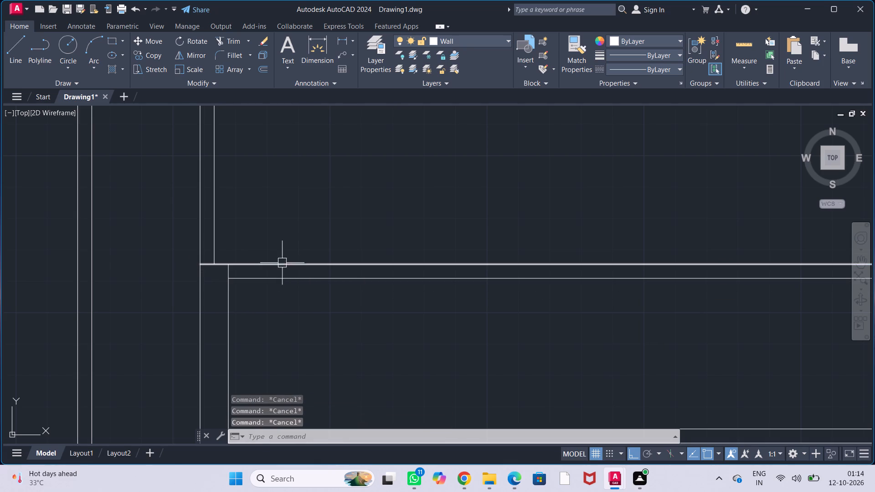
# Trim the short piece of the left wall's inner line between the fourth cross wall's two lines.
pyautogui.moveTo(278, 244); pyautogui.dragTo(278, 234, button='middle')
pyautogui.write('trim')
pyautogui.press('Return')
pyautogui.scroll(2, 229, 263)
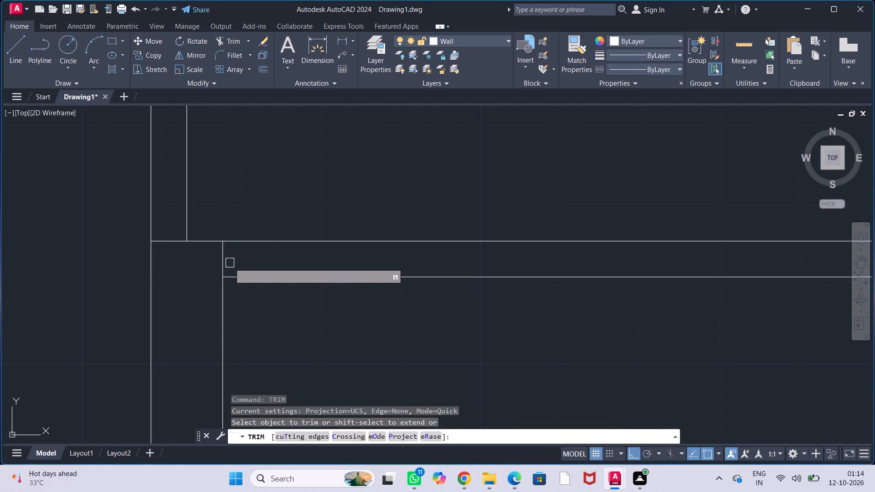
pyautogui.click(223, 260)
pyautogui.press('Escape')
pyautogui.press('Escape')
pyautogui.press('Escape')
pyautogui.press('Escape')
pyautogui.press('Escape')
pyautogui.press('Escape')
pyautogui.scroll(-2, 264, 256)
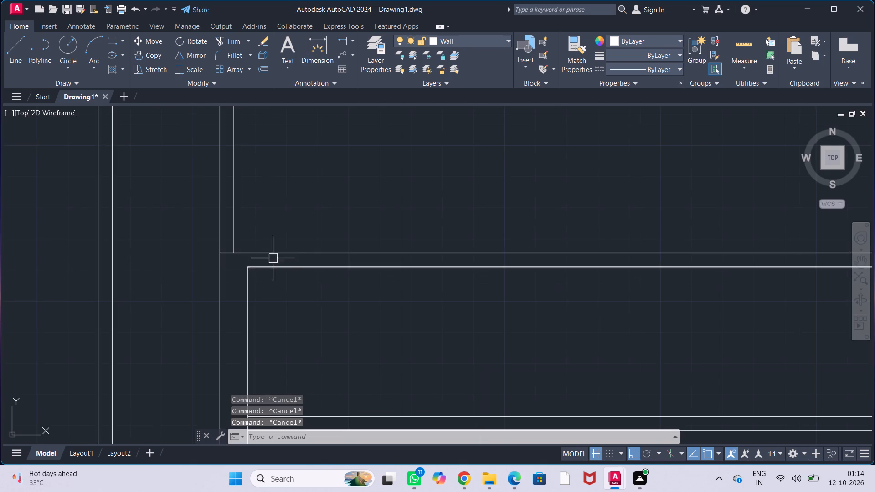
# Offset the inner line of the 4.5" left wall 3' to the right inside the top room.
pyautogui.moveTo(291, 218); pyautogui.dragTo(254, 320, button='middle')
pyautogui.scroll(-2, 275, 275)
pyautogui.moveTo(296, 258); pyautogui.dragTo(273, 304, button='middle')
pyautogui.scroll(1, 215, 213)
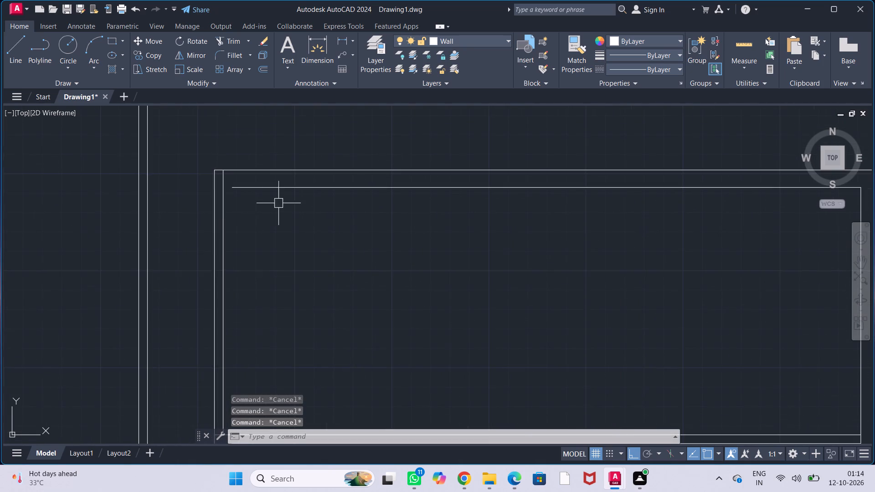
pyautogui.moveTo(279, 203); pyautogui.dragTo(233, 257, button='middle')
pyautogui.moveTo(266, 308); pyautogui.dragTo(278, 229, button='middle')
pyautogui.scroll(-1, 276, 229)
pyautogui.moveTo(280, 259); pyautogui.dragTo(281, 244, button='middle')
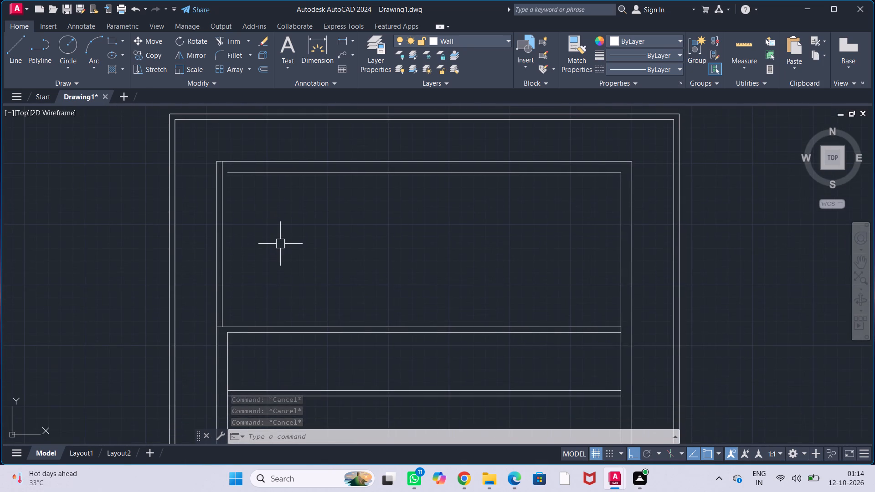
pyautogui.write('off')
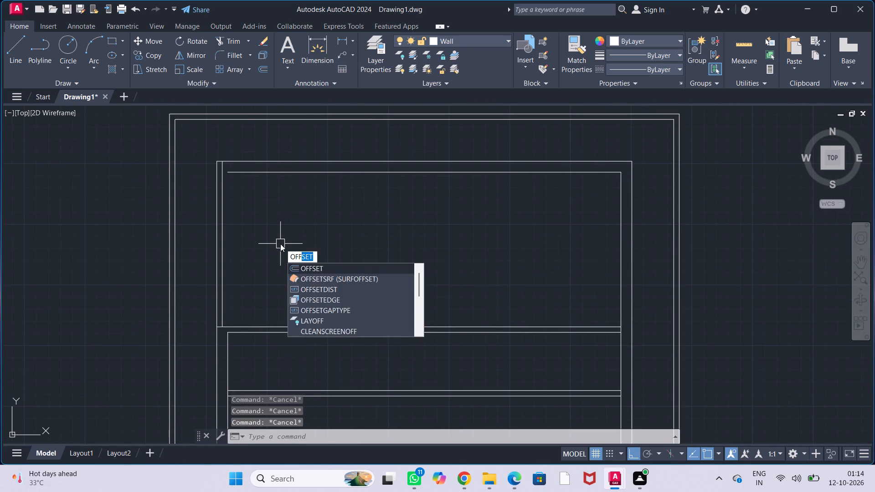
pyautogui.press('Return')
pyautogui.write("3'")
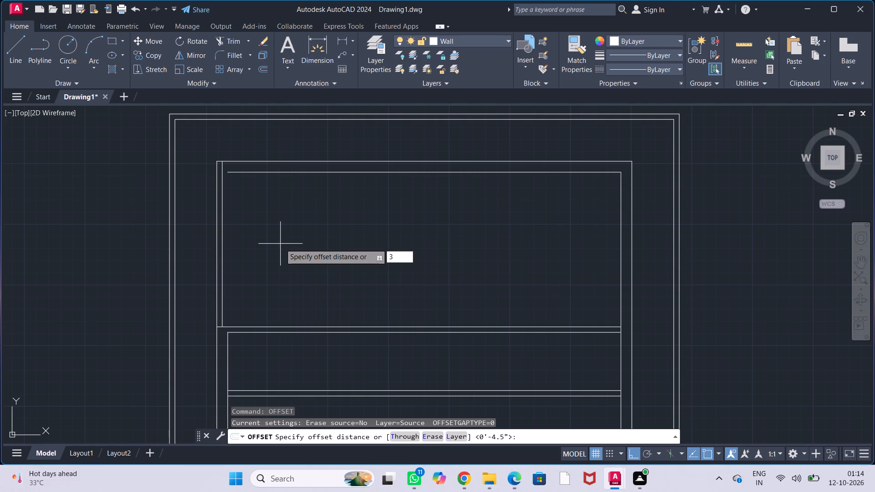
pyautogui.press('Return')
pyautogui.click(226, 269)
pyautogui.click(306, 277)
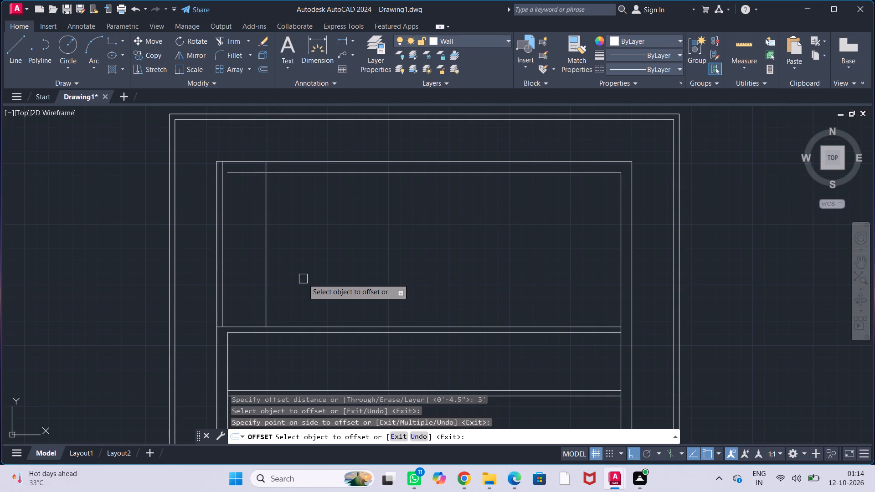
pyautogui.press('Escape')
pyautogui.press('Escape')
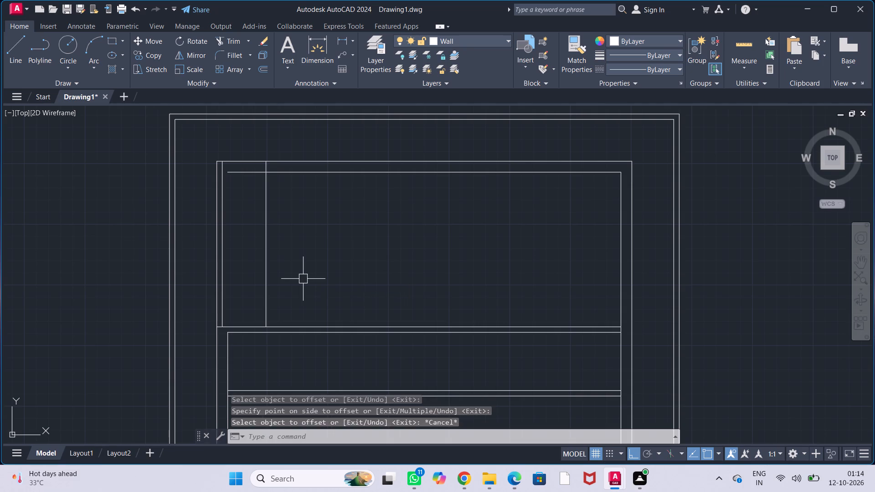
pyautogui.press('Escape')
pyautogui.press('Escape')
pyautogui.press('Escape')
# Offset the new vertical line 9" to the right to form a vertical partition wall in the top room.
pyautogui.write('off')
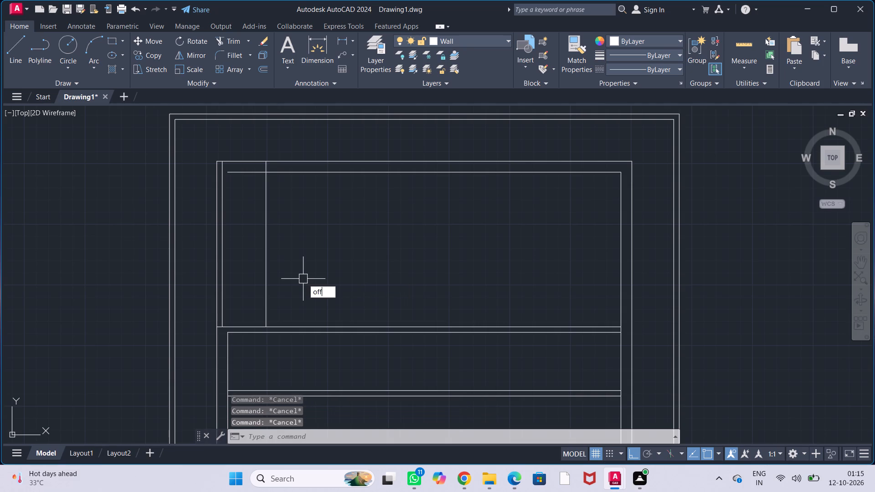
pyautogui.press('Return')
pyautogui.write('9"')
pyautogui.press('Return')
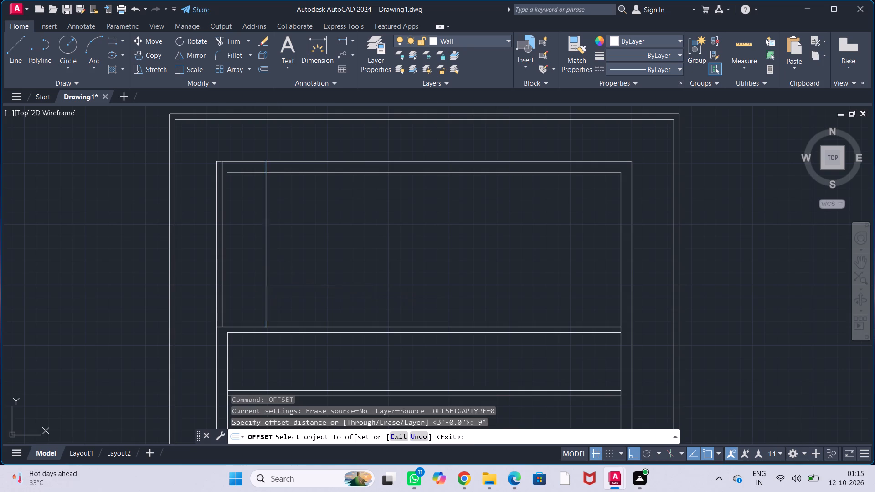
pyautogui.click(268, 281)
pyautogui.click(330, 289)
pyautogui.press('Escape')
pyautogui.press('Escape')
pyautogui.press('Escape')
pyautogui.press('Escape')
pyautogui.press('Escape')
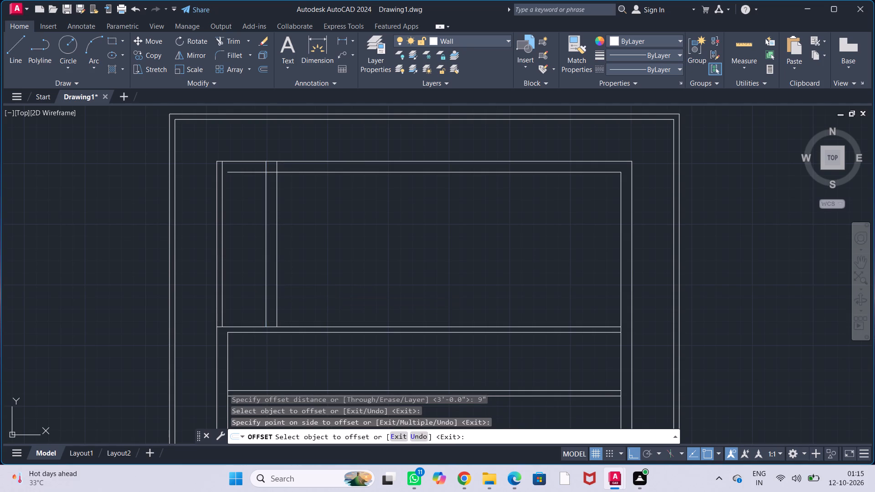
pyautogui.press('Escape')
pyautogui.press('Escape')
pyautogui.press('Escape')
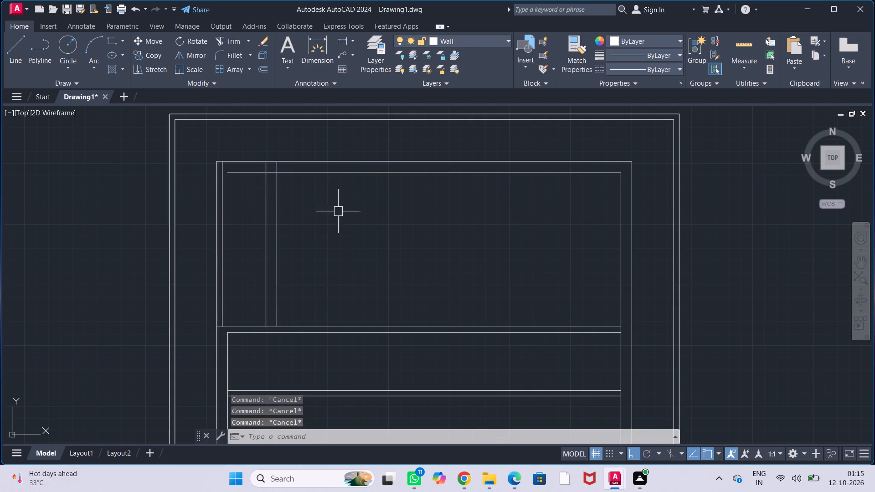
# Trim the top wall's inner line back to the right line of the 9" vertical partition wall.
pyautogui.write('trim')
pyautogui.press('Return')
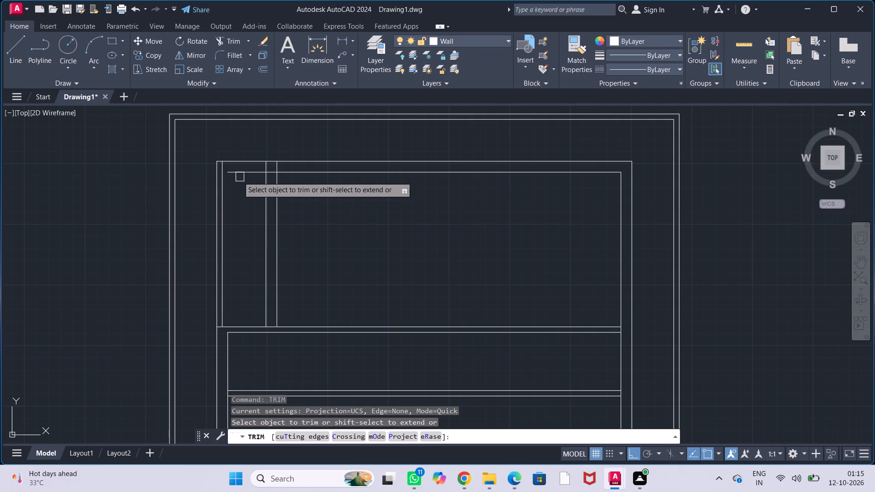
pyautogui.click(238, 172)
pyautogui.scroll(2, 262, 179)
pyautogui.click(279, 164)
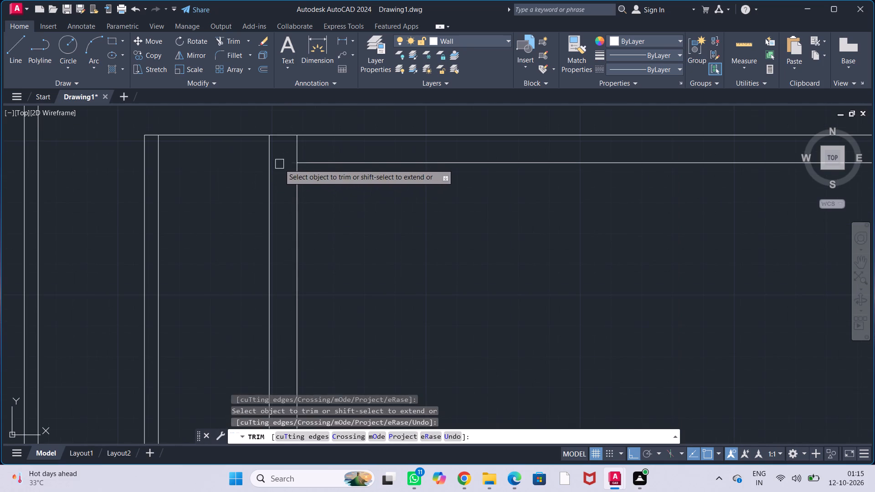
pyautogui.press('Escape')
pyautogui.press('Escape')
pyautogui.press('Escape')
pyautogui.press('Escape')
pyautogui.press('Escape')
pyautogui.press('Escape')
pyautogui.press('Escape')
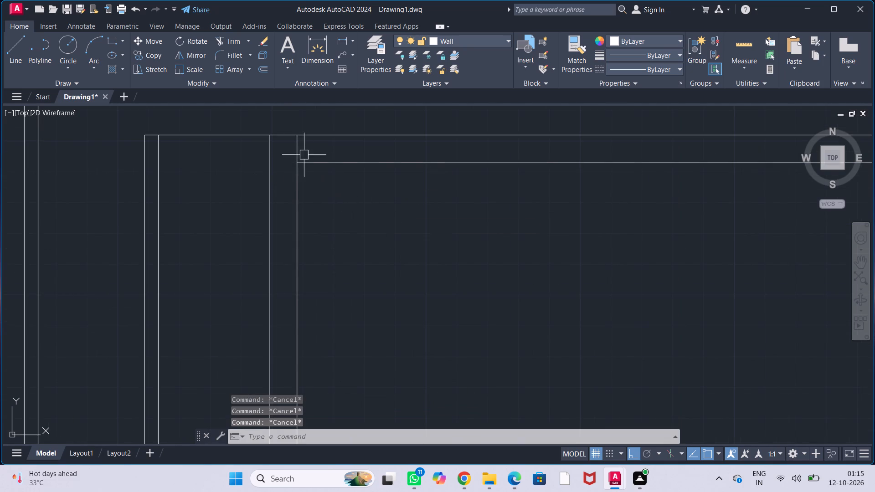
# Offset the top wall's outer line 4.5" downward.
pyautogui.scroll(-1, 425, 217)
pyautogui.moveTo(420, 231); pyautogui.dragTo(410, 207, button='middle')
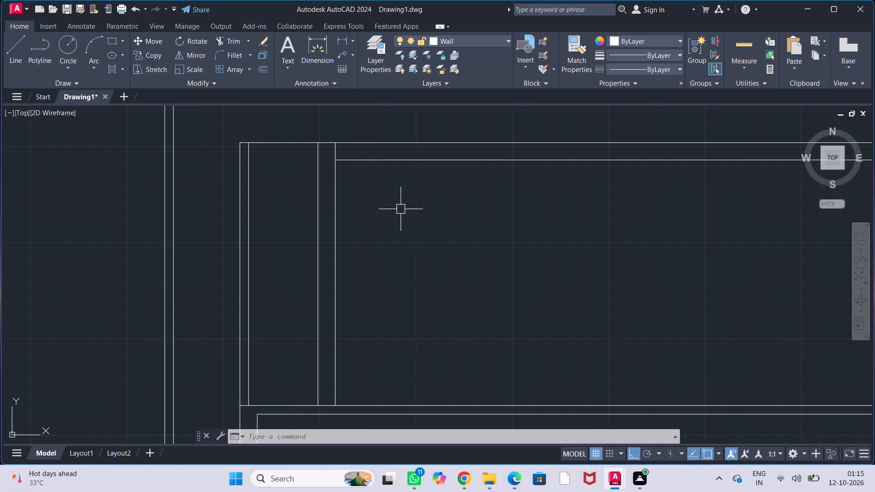
pyautogui.write('off')
pyautogui.press('Return')
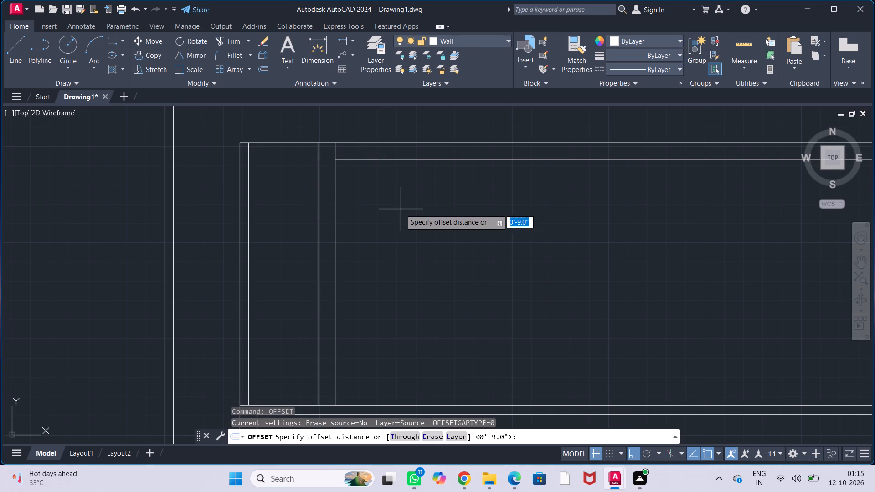
pyautogui.write('4.5"')
pyautogui.press('Return')
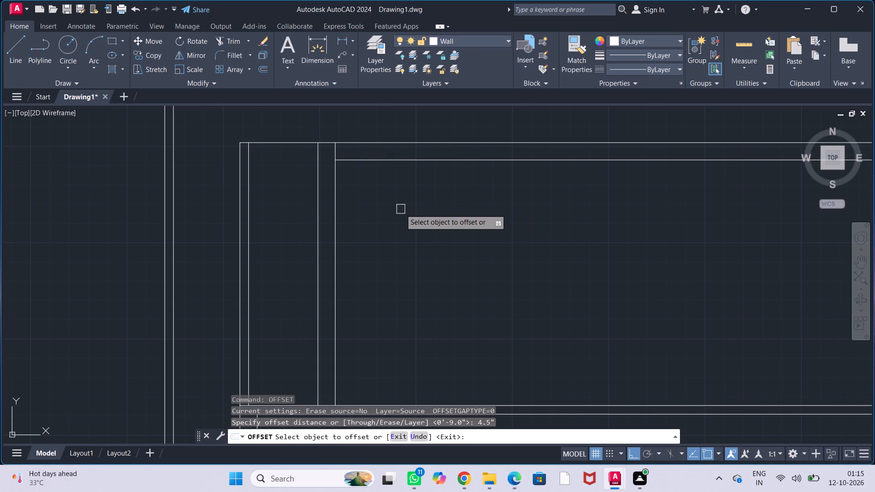
pyautogui.click(275, 140)
pyautogui.click(270, 192)
pyautogui.press('Escape')
pyautogui.press('Escape')
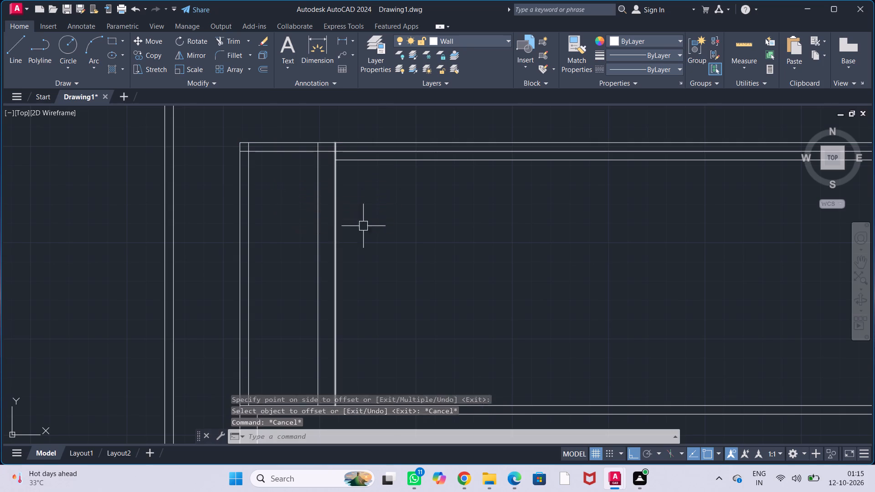
pyautogui.press('Escape')
pyautogui.press('Escape')
pyautogui.press('Escape')
pyautogui.press('Escape')
# Trim the new 4.5" offset line between the partition wall's two lines and to the right of the partition.
pyautogui.write('trim')
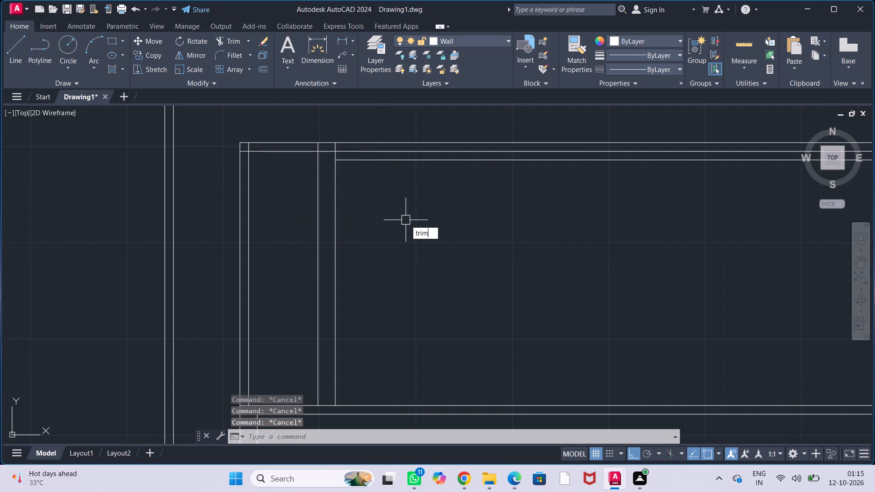
pyautogui.press('Return')
pyautogui.scroll(2, 331, 164)
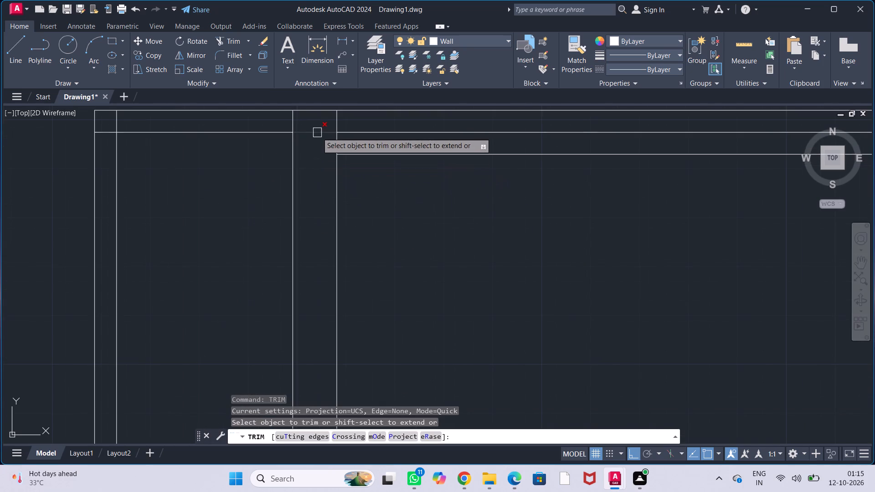
pyautogui.click(317, 133)
pyautogui.click(400, 133)
pyautogui.scroll(-5, 404, 133)
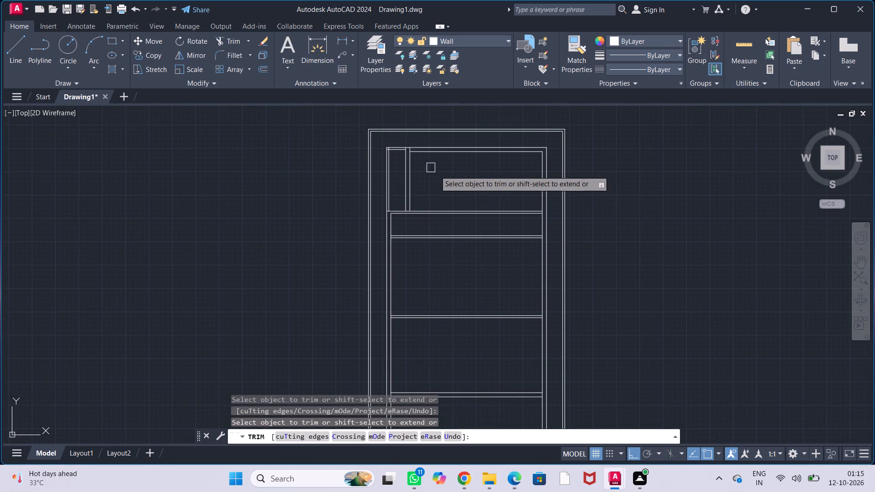
pyautogui.moveTo(448, 178); pyautogui.dragTo(405, 190, button='middle')
pyautogui.scroll(2, 403, 179)
pyautogui.press('Escape')
pyautogui.press('Escape')
pyautogui.press('Escape')
pyautogui.press('Escape')
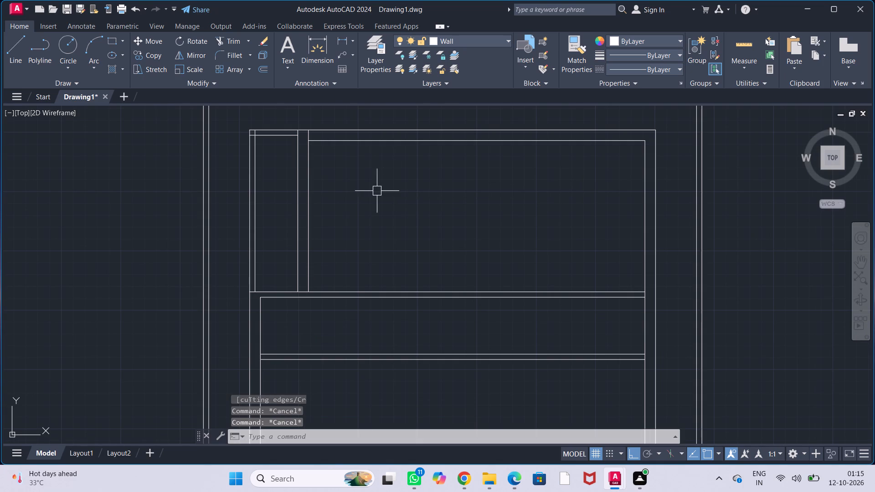
pyautogui.press('Escape')
pyautogui.press('Escape')
# Trim the short top piece of the partition's right line between the top wall's outer and inner lines.
pyautogui.moveTo(340, 198); pyautogui.dragTo(355, 195, button='middle')
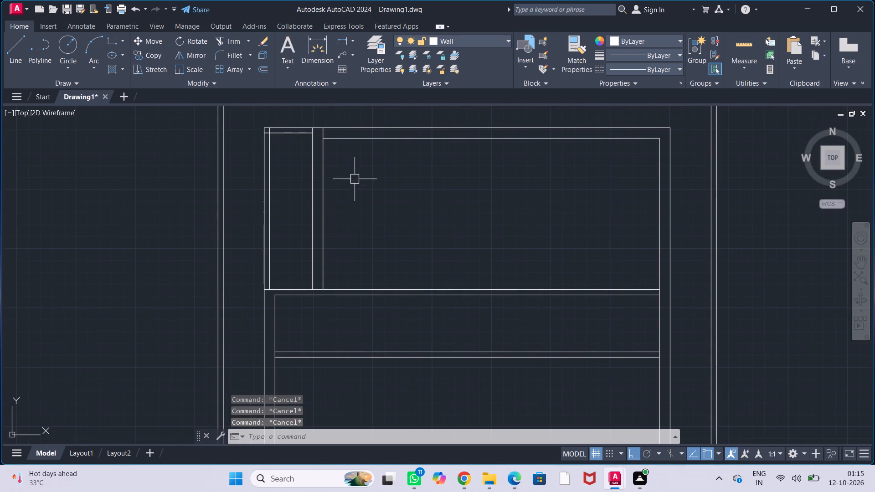
pyautogui.moveTo(355, 179); pyautogui.dragTo(337, 221, button='middle')
pyautogui.scroll(1, 316, 170)
pyautogui.write('trim')
pyautogui.press('Return')
pyautogui.click(299, 180)
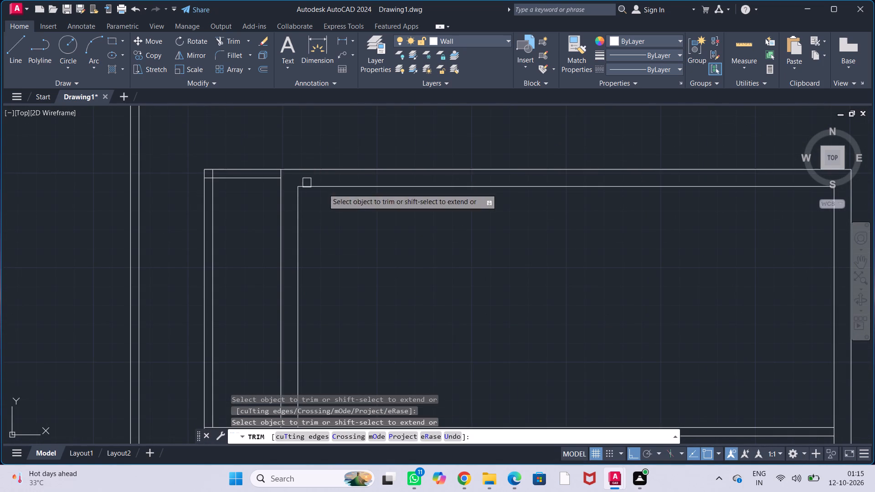
pyautogui.press('Escape')
pyautogui.press('Escape')
pyautogui.press('Escape')
pyautogui.press('Escape')
pyautogui.press('Escape')
# Trim the overlapping line ends at the upper-left corner of the narrow room to form a clean inner wall corner.
pyautogui.scroll(-2, 372, 242)
pyautogui.moveTo(374, 246); pyautogui.dragTo(338, 232, button='middle')
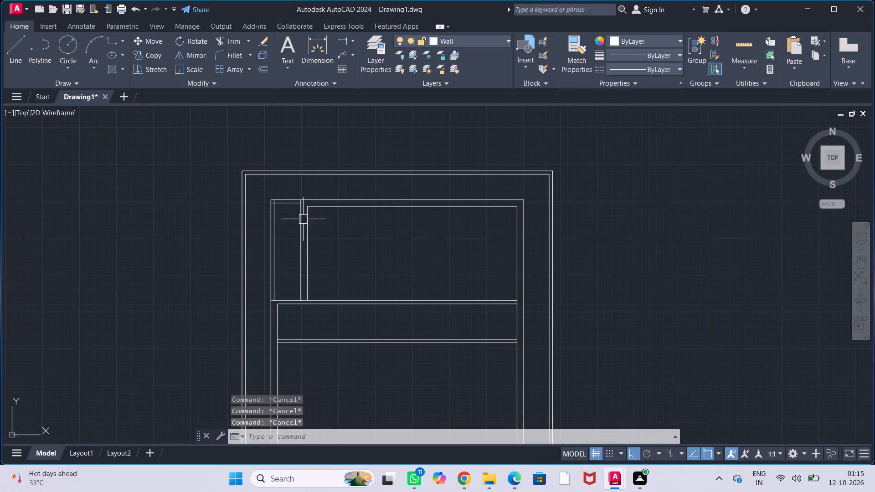
pyautogui.scroll(1, 296, 213)
pyautogui.scroll(2, 256, 211)
pyautogui.write('trim')
pyautogui.press('Return')
pyautogui.scroll(1, 241, 164)
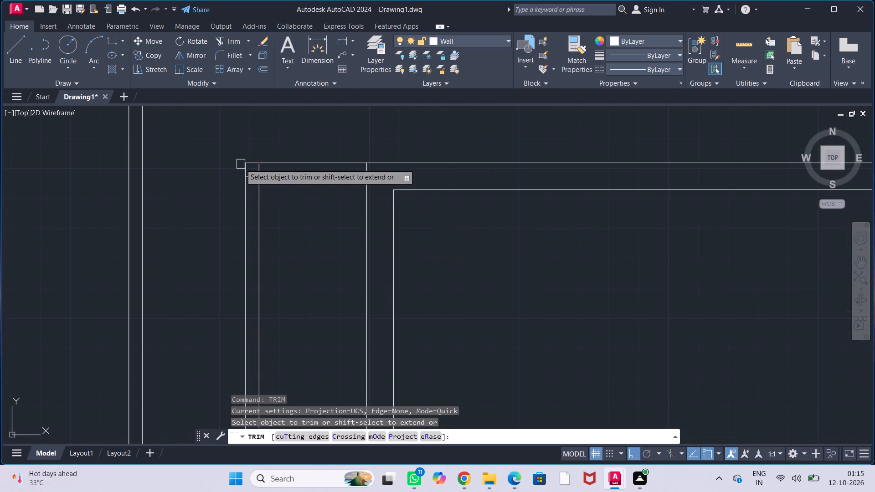
pyautogui.scroll(1, 241, 164)
pyautogui.click(281, 177)
pyautogui.click(267, 196)
# Trim the fourth cross wall's upper line between the partition wall's two lines.
pyautogui.scroll(-3, 270, 188)
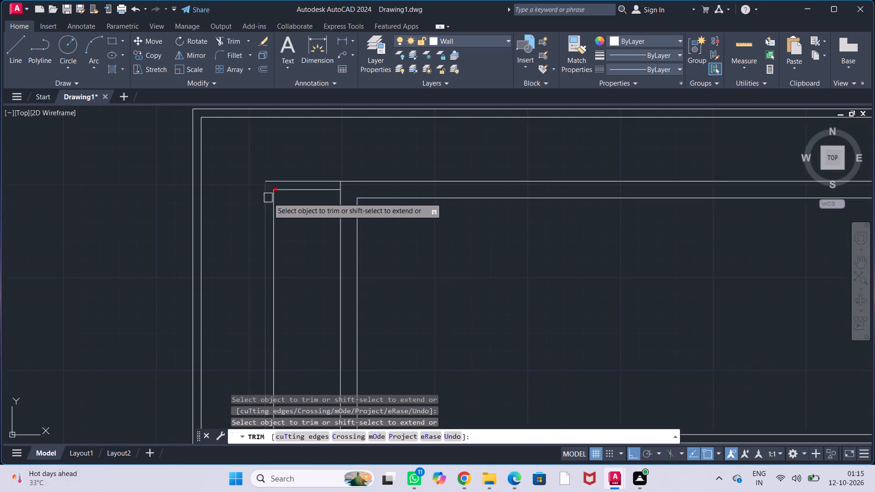
pyautogui.scroll(-1, 268, 198)
pyautogui.moveTo(282, 226); pyautogui.dragTo(263, 206, button='middle')
pyautogui.moveTo(279, 228); pyautogui.dragTo(275, 218, button='middle')
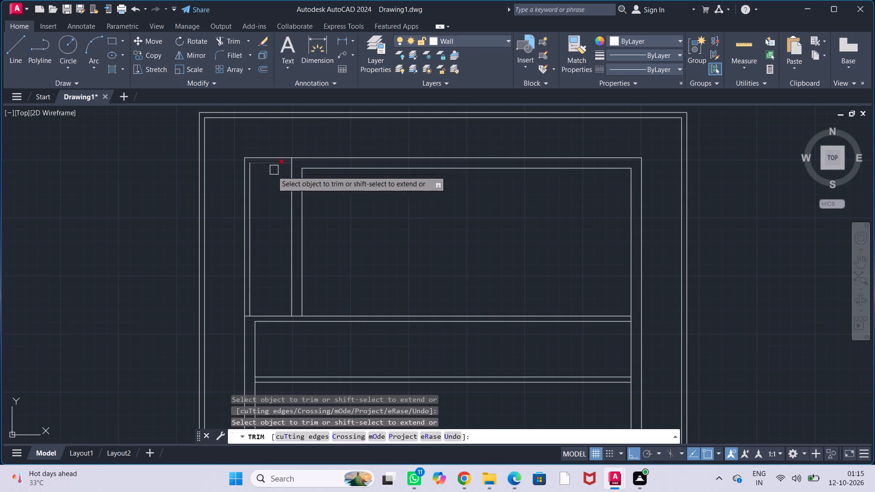
pyautogui.moveTo(262, 234); pyautogui.dragTo(264, 206, button='middle')
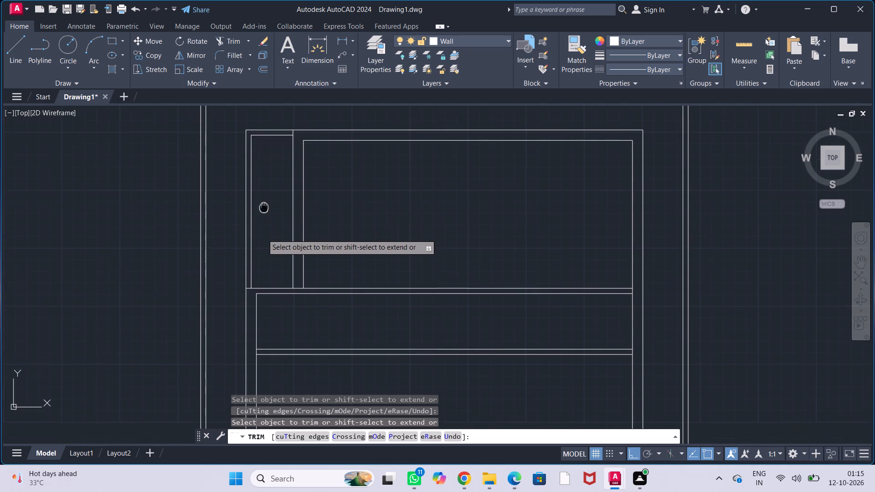
pyautogui.moveTo(264, 206); pyautogui.dragTo(263, 205, button='middle')
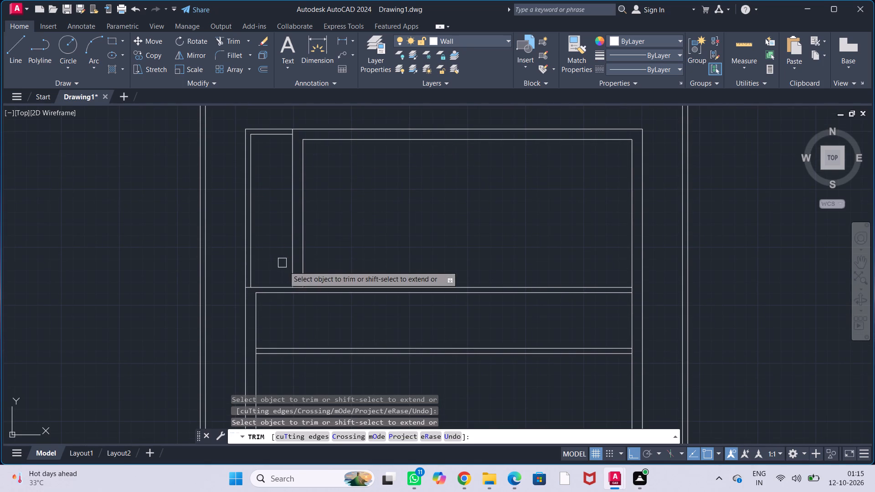
pyautogui.scroll(2, 305, 293)
pyautogui.click(282, 281)
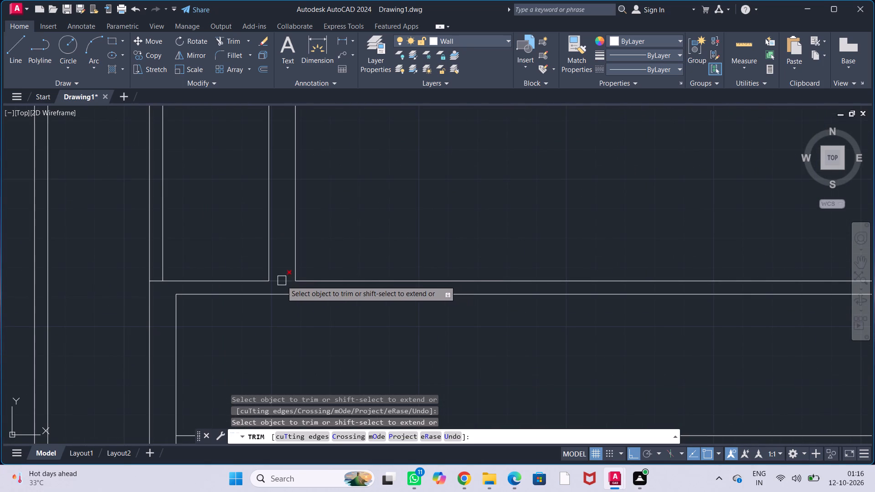
pyautogui.press('Escape')
pyautogui.press('Escape')
pyautogui.press('Escape')
pyautogui.press('Escape')
pyautogui.scroll(-2, 358, 255)
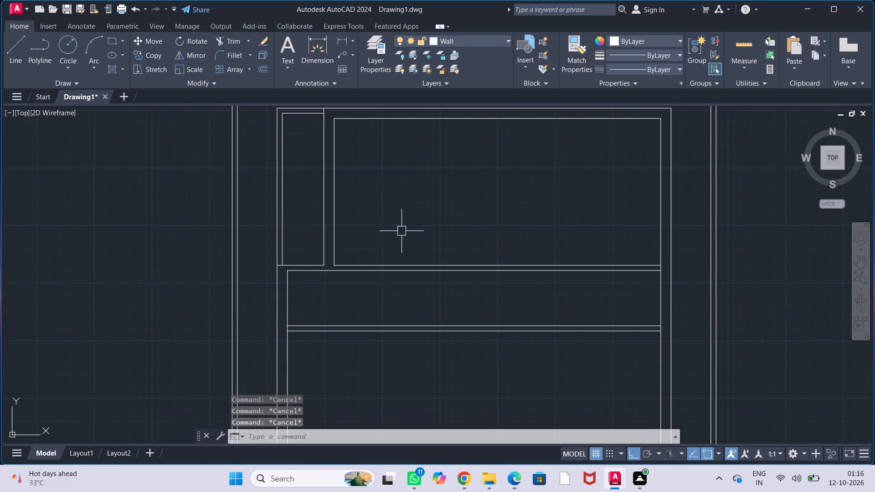
# Trim the short piece of the left wall's inner line between the third cross wall's two lines.
pyautogui.moveTo(403, 229); pyautogui.dragTo(337, 277, button='middle')
pyautogui.moveTo(345, 268); pyautogui.dragTo(322, 266, button='middle')
pyautogui.moveTo(308, 258); pyautogui.dragTo(323, 267, button='middle')
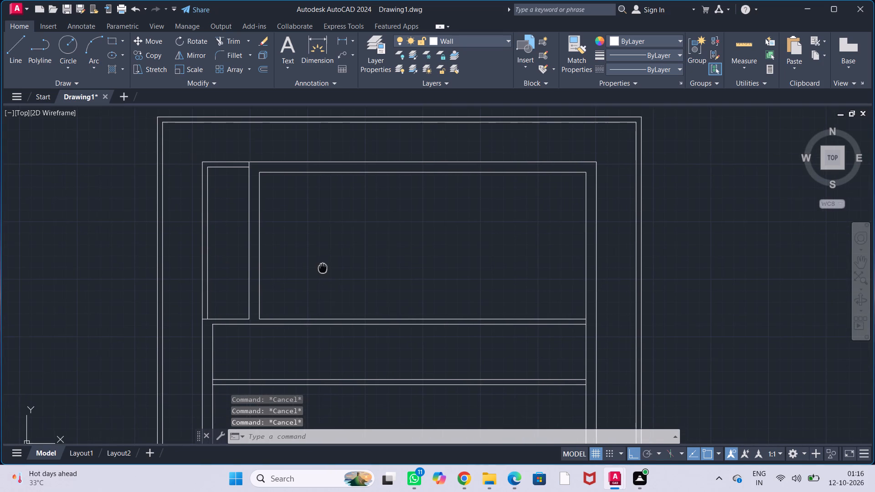
pyautogui.moveTo(347, 259); pyautogui.dragTo(349, 257, button='middle')
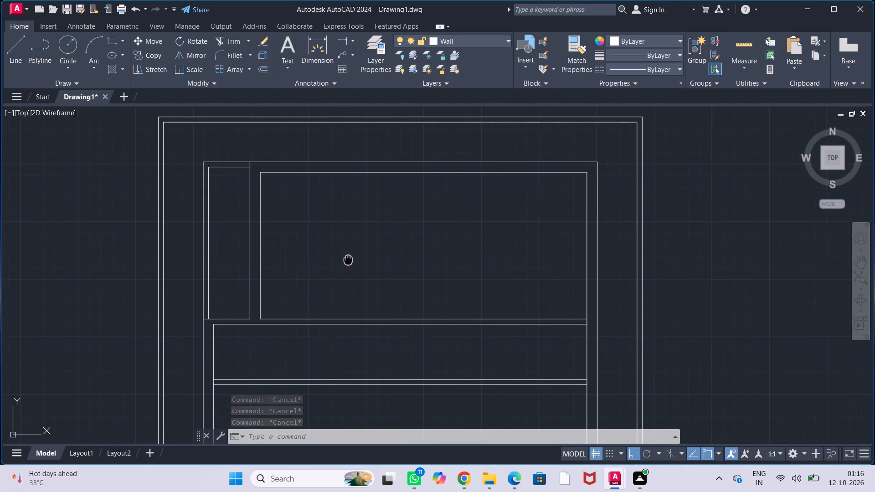
pyautogui.moveTo(349, 257); pyautogui.dragTo(361, 242, button='middle')
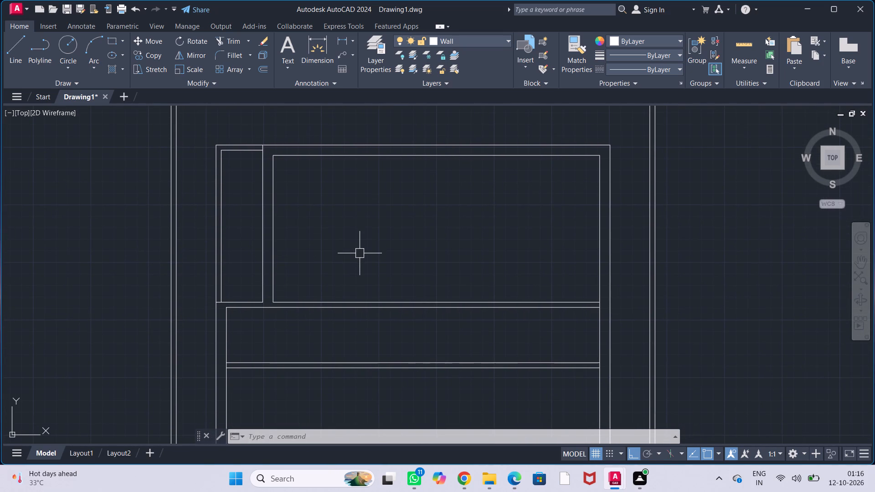
pyautogui.moveTo(360, 264); pyautogui.dragTo(373, 191, button='middle')
pyautogui.scroll(1, 342, 289)
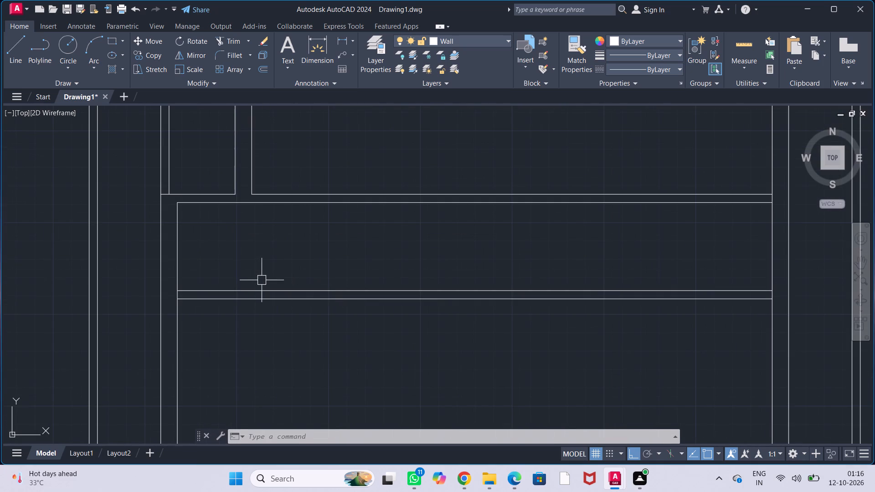
pyautogui.write('trim')
pyautogui.press('Return')
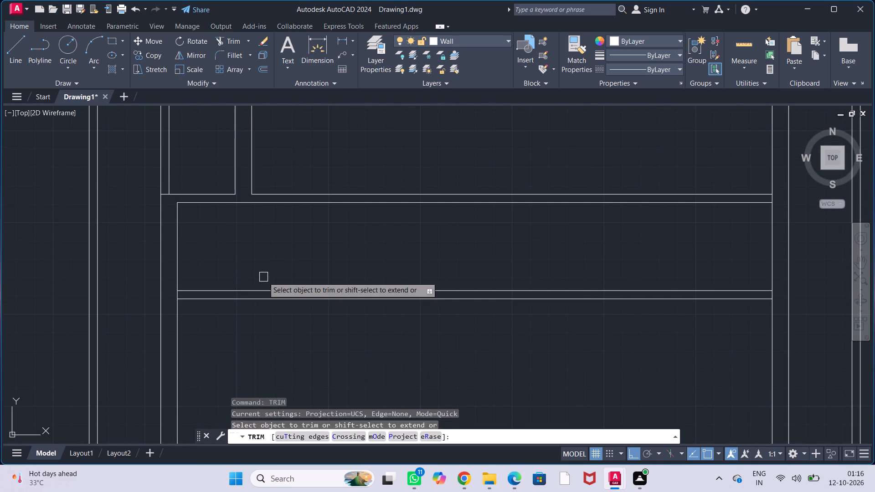
pyautogui.scroll(2, 184, 301)
pyautogui.click(165, 289)
pyautogui.press('Escape')
pyautogui.press('Escape')
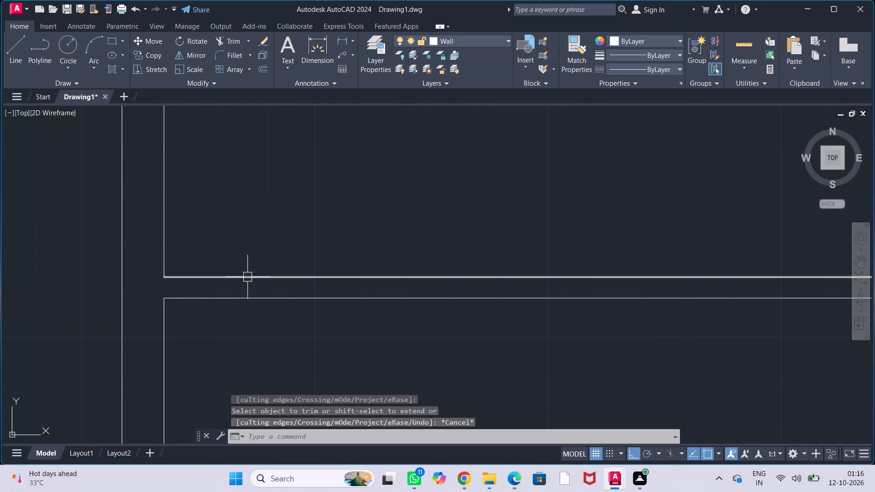
pyautogui.press('Escape')
pyautogui.press('Escape')
pyautogui.press('Escape')
# Offset the left wall's inner line 6' to the right between the third and fourth cross walls.
pyautogui.scroll(-1, 271, 267)
pyautogui.moveTo(308, 227); pyautogui.dragTo(288, 272, button='middle')
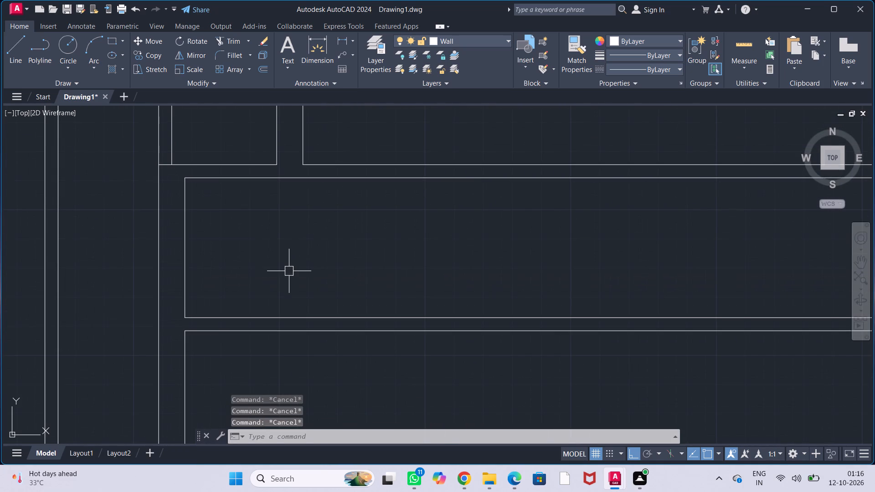
pyautogui.write('off')
pyautogui.press('Return')
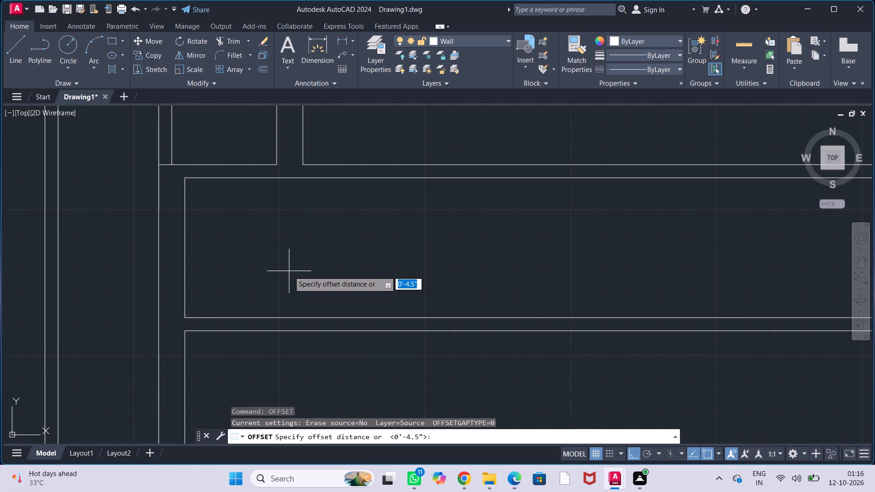
pyautogui.write("8'")
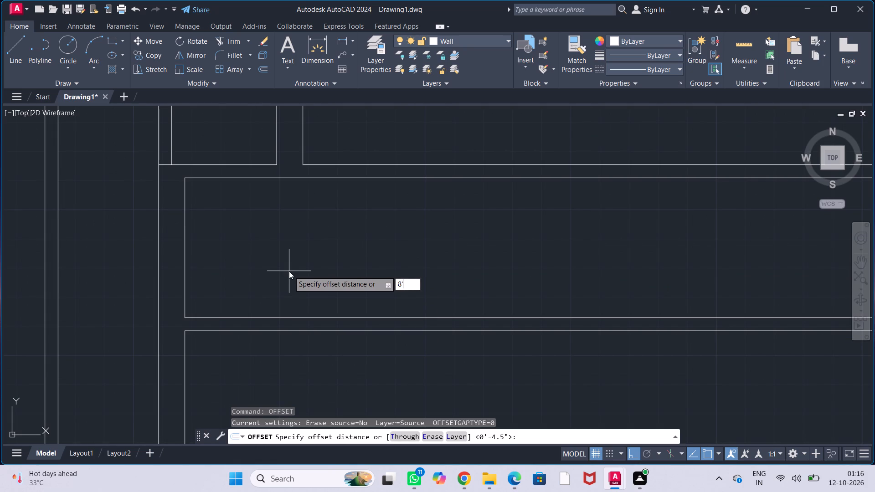
pyautogui.press('BackSpace')
pyautogui.press('BackSpace')
pyautogui.write("6'")
pyautogui.press('Return')
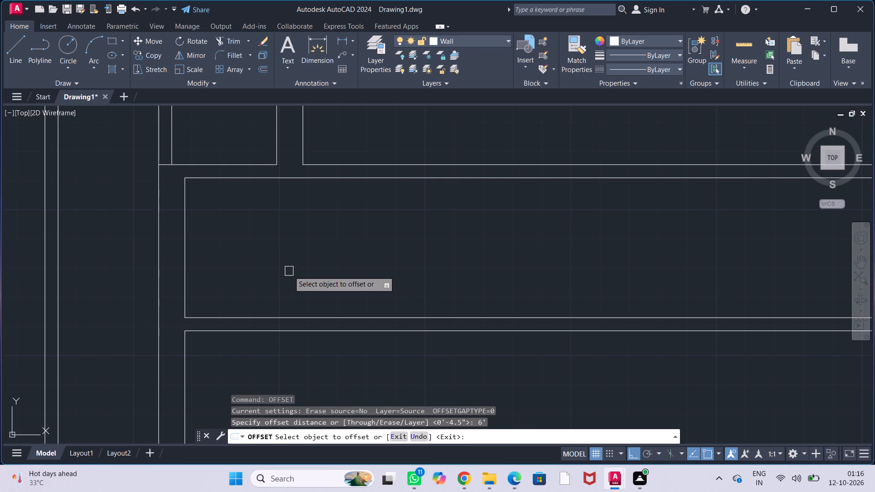
pyautogui.click(183, 264)
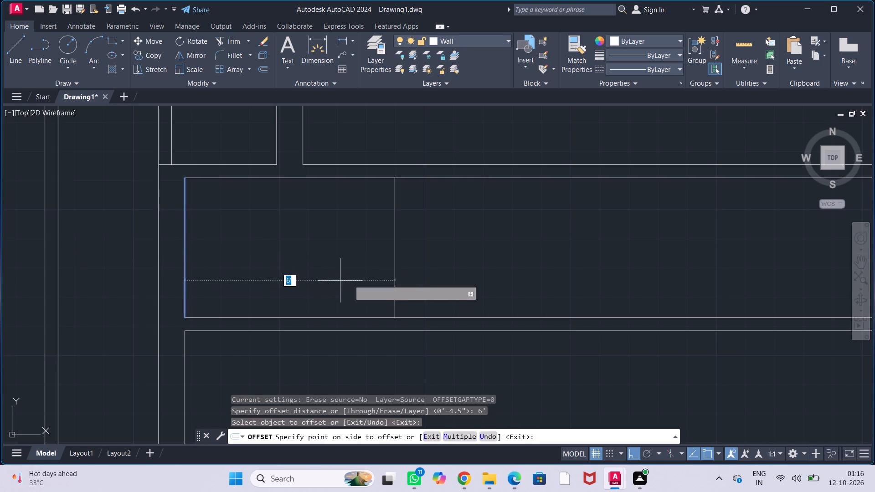
pyautogui.click(396, 279)
pyautogui.press('Escape')
pyautogui.press('Escape')
pyautogui.press('Escape')
pyautogui.press('Escape')
pyautogui.press('Escape')
pyautogui.press('Escape')
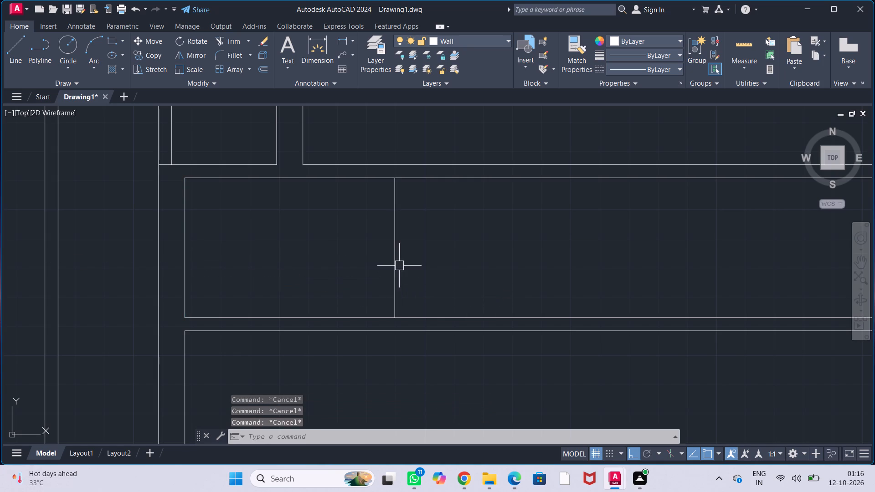
# Offset the vertical line between the third and fourth cross walls 4.5" to the right to form a partition wall.
pyautogui.moveTo(443, 252); pyautogui.dragTo(433, 252, button='middle')
pyautogui.write('off')
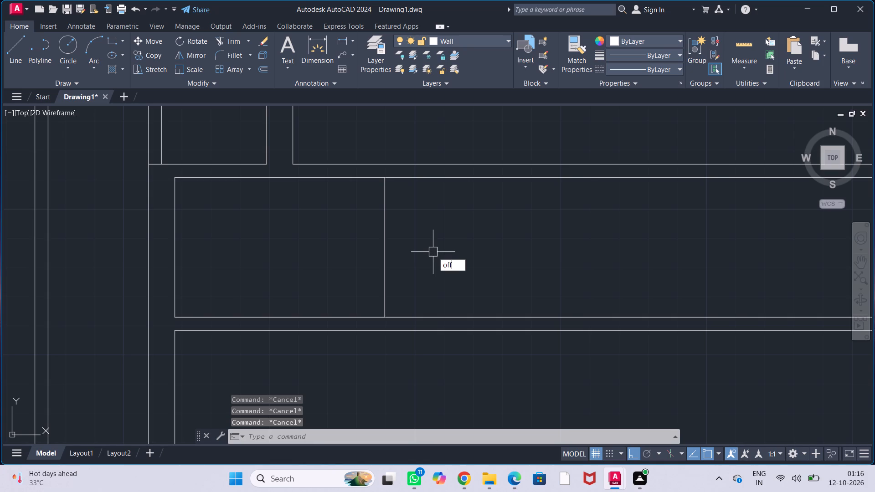
pyautogui.press('Return')
pyautogui.write('4.5"')
pyautogui.press('Return')
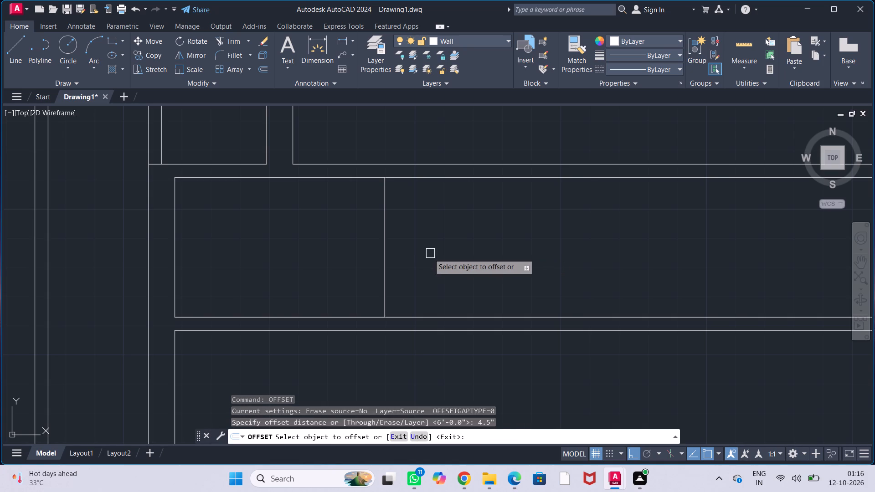
pyautogui.click(387, 272)
pyautogui.click(441, 289)
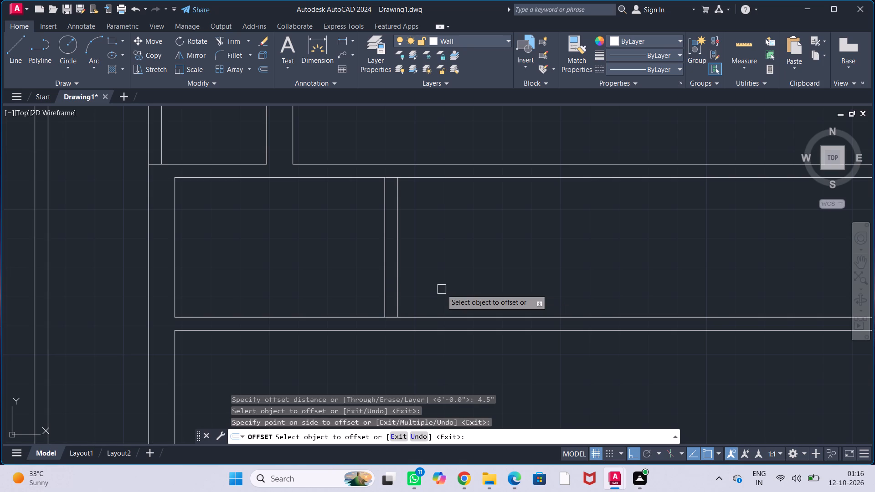
pyautogui.press('Escape')
pyautogui.press('Escape')
pyautogui.press('Escape')
pyautogui.press('Escape')
pyautogui.press('Escape')
pyautogui.scroll(-2, 449, 266)
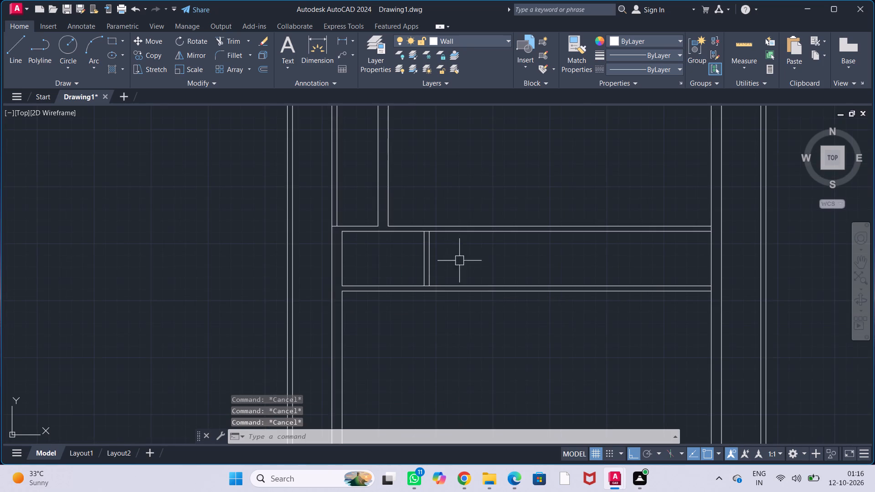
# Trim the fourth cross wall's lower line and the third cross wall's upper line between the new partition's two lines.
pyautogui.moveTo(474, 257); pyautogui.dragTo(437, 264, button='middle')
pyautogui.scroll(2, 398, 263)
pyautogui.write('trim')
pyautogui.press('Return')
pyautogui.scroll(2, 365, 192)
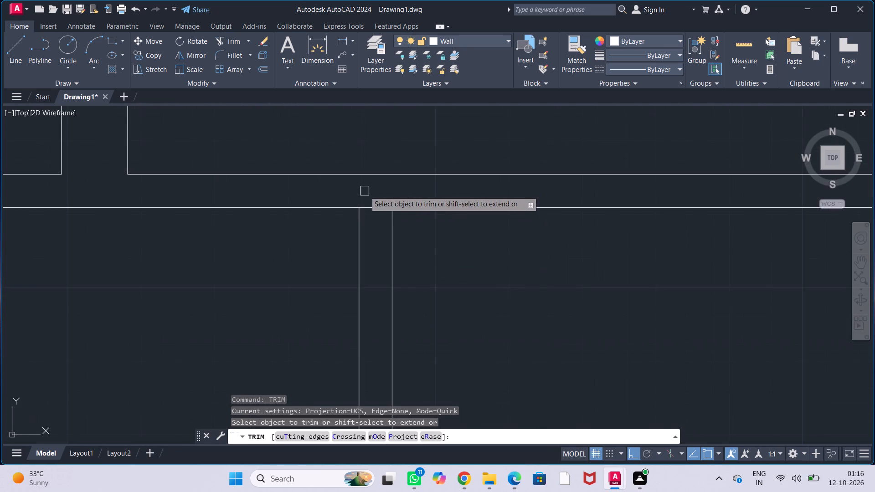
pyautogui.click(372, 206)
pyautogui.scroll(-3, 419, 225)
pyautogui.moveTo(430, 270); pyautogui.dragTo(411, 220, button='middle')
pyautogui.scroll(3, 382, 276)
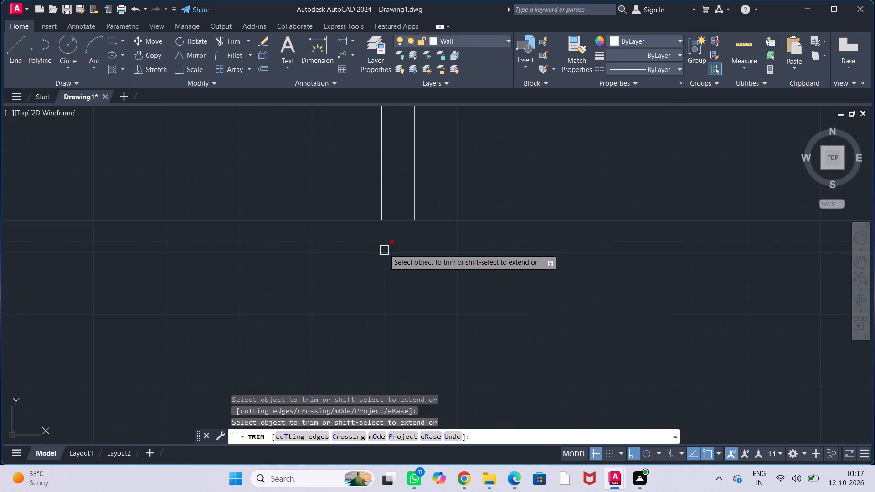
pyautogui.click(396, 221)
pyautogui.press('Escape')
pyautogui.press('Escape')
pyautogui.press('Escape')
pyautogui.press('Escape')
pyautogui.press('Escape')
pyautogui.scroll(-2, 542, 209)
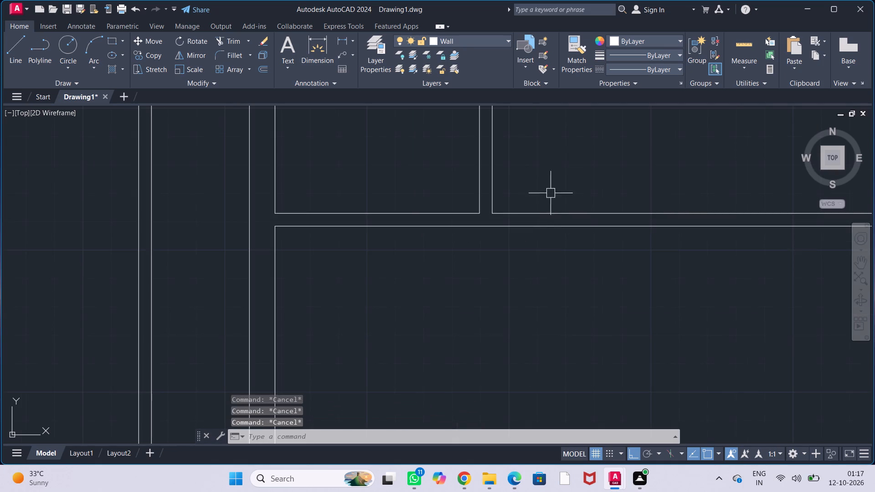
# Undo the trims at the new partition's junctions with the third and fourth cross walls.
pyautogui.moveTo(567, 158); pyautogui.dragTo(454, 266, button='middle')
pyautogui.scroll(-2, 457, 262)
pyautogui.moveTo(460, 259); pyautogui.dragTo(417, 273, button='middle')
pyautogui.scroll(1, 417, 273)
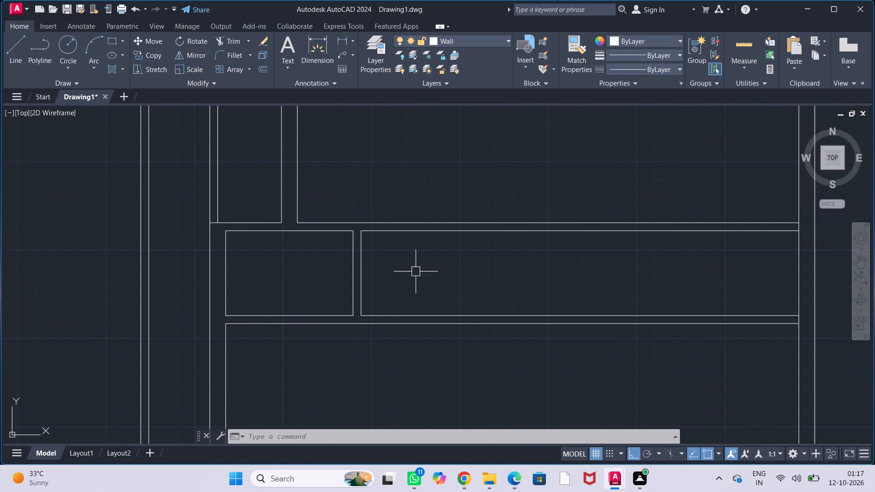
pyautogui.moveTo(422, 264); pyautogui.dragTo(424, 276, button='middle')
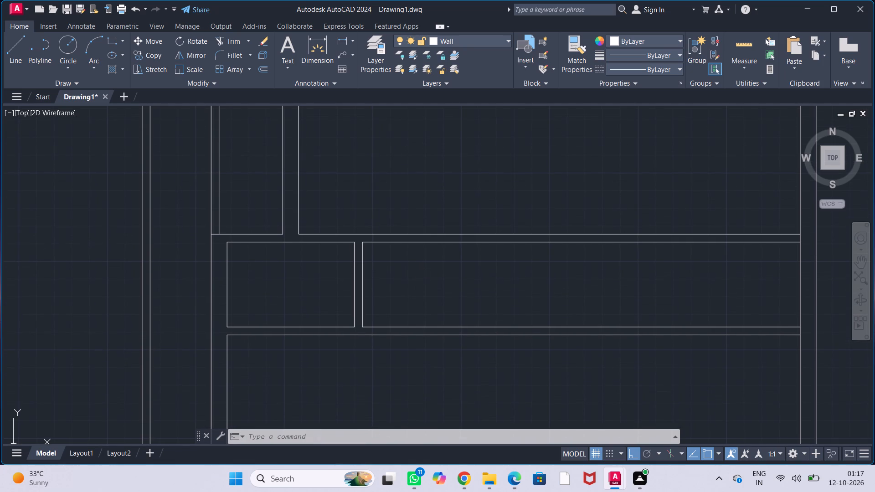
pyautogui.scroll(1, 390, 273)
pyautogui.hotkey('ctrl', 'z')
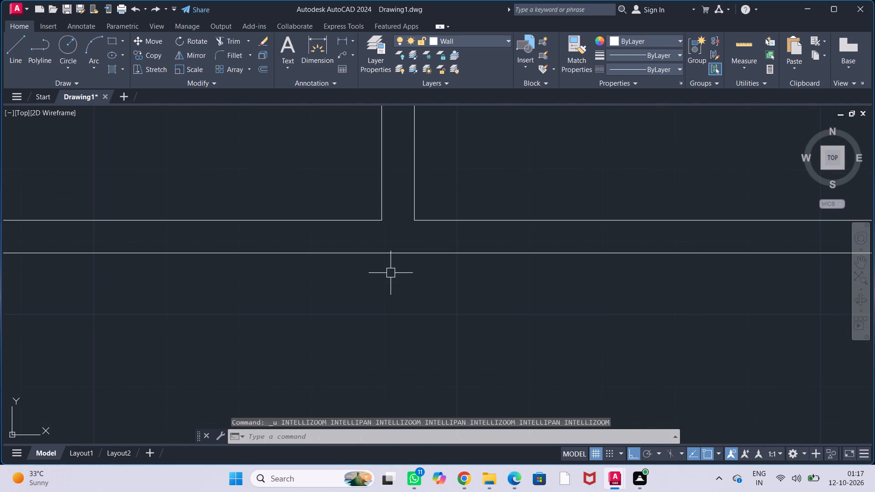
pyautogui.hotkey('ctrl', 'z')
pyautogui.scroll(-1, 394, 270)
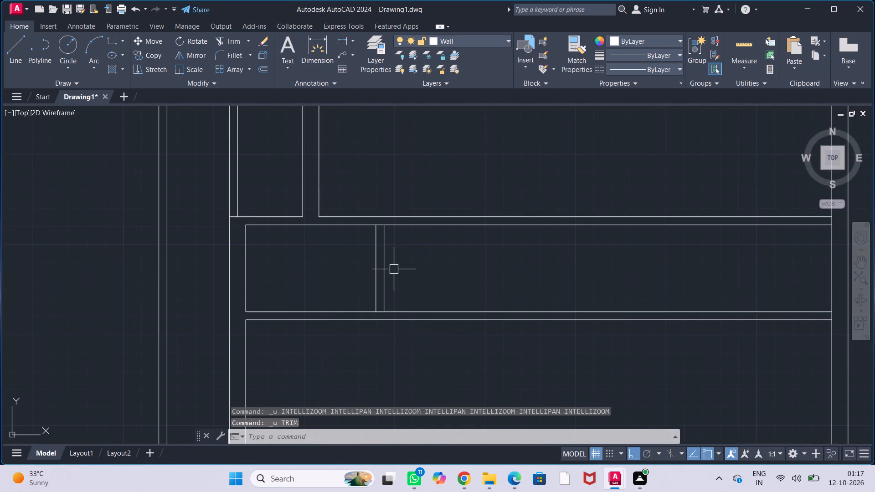
# Fillet the fourth cross wall's upper line with the 4.5" partition's right line to form a square corner.
pyautogui.press('f')
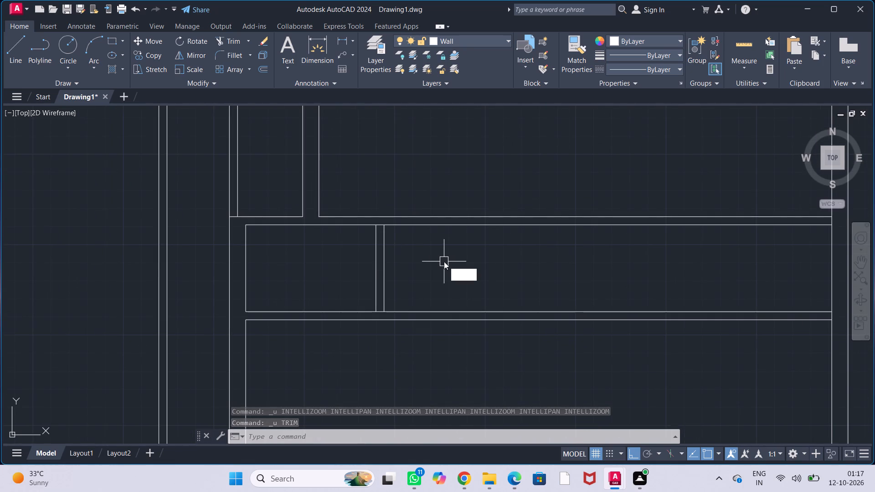
pyautogui.press('Return')
pyautogui.click(348, 215)
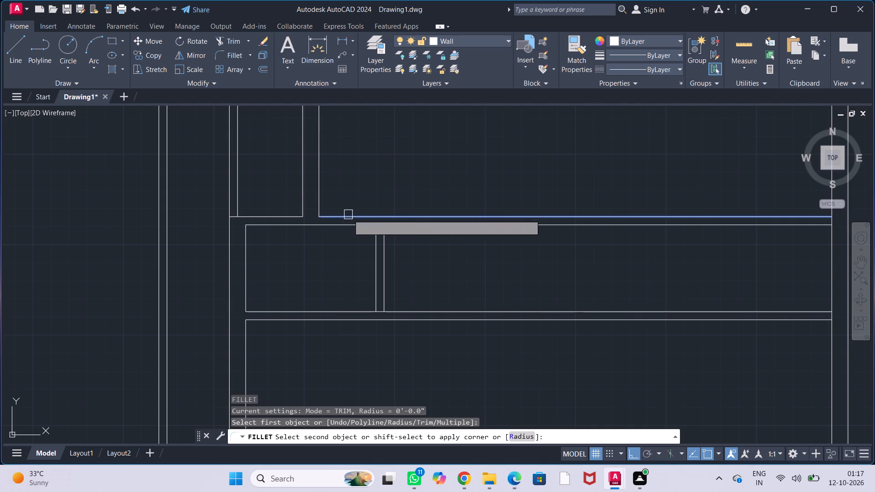
pyautogui.click(384, 253)
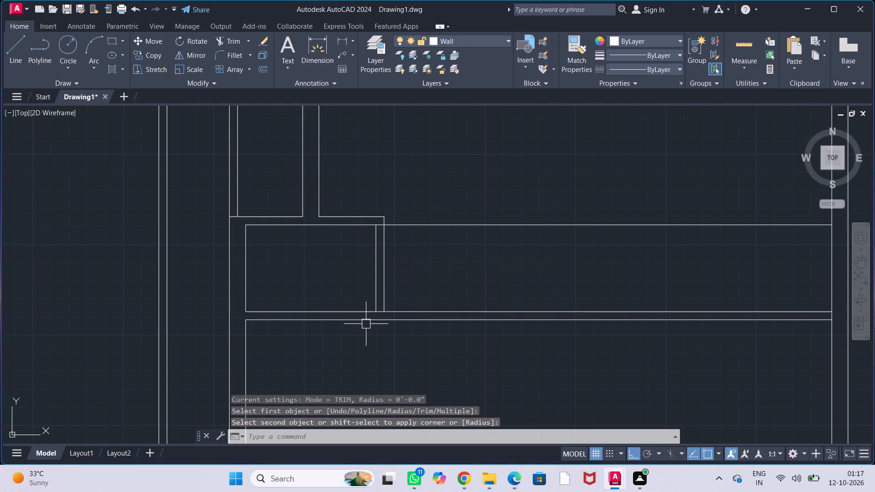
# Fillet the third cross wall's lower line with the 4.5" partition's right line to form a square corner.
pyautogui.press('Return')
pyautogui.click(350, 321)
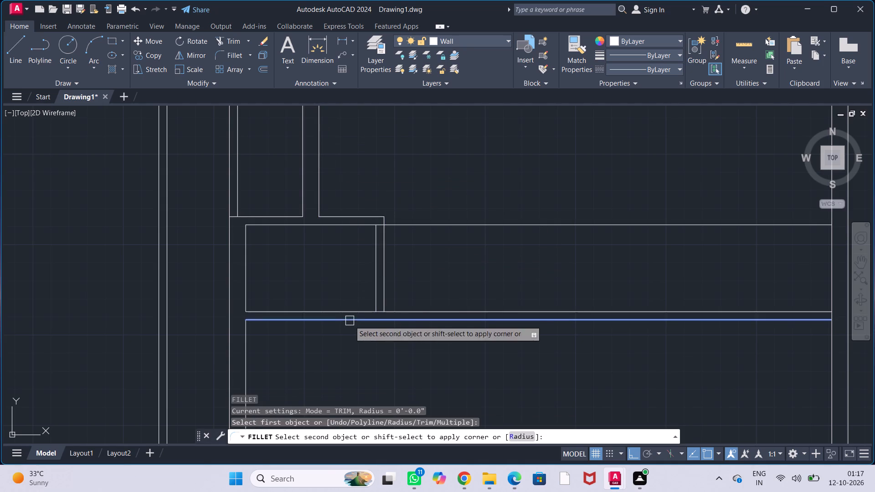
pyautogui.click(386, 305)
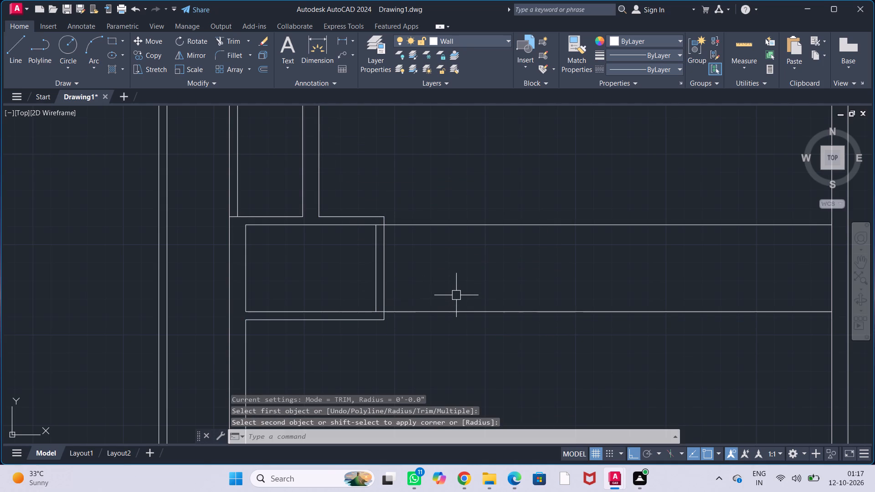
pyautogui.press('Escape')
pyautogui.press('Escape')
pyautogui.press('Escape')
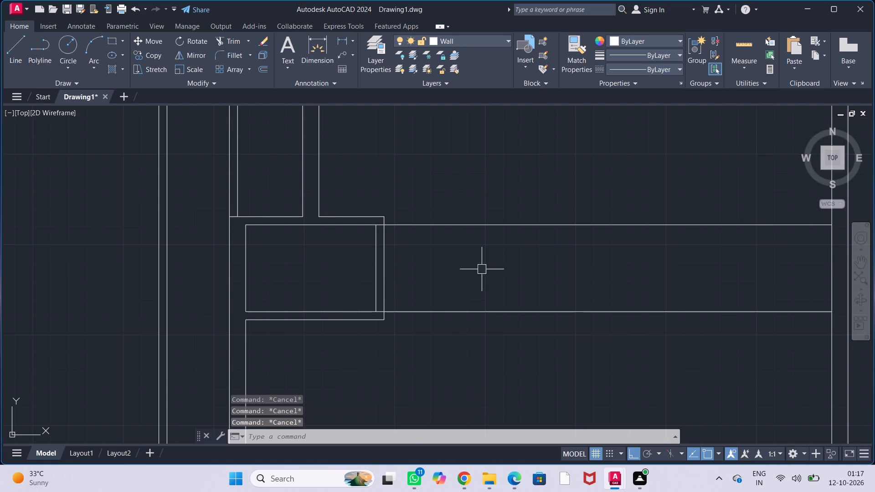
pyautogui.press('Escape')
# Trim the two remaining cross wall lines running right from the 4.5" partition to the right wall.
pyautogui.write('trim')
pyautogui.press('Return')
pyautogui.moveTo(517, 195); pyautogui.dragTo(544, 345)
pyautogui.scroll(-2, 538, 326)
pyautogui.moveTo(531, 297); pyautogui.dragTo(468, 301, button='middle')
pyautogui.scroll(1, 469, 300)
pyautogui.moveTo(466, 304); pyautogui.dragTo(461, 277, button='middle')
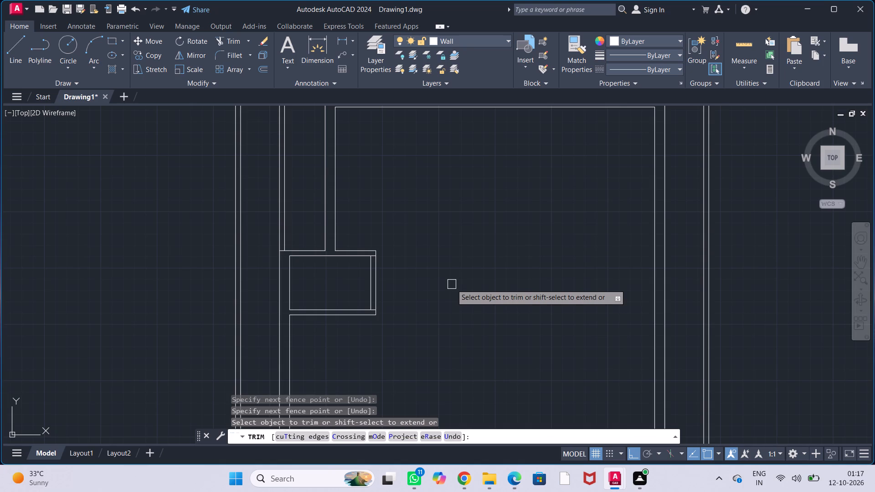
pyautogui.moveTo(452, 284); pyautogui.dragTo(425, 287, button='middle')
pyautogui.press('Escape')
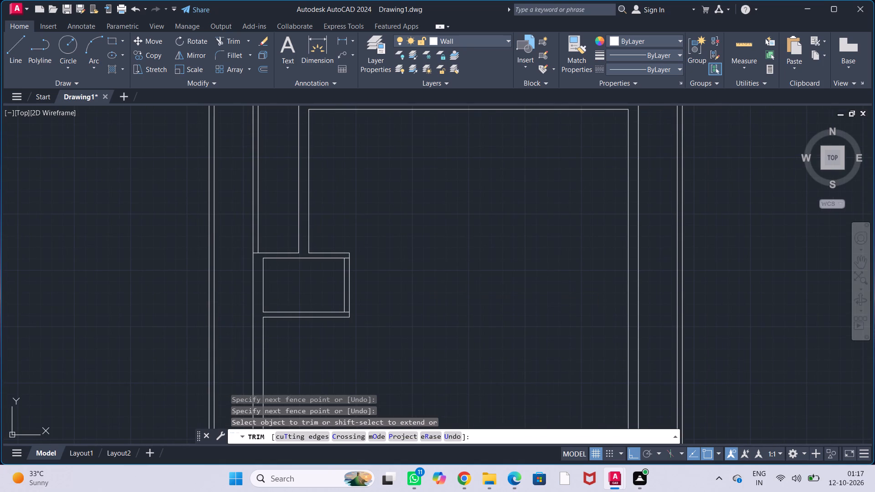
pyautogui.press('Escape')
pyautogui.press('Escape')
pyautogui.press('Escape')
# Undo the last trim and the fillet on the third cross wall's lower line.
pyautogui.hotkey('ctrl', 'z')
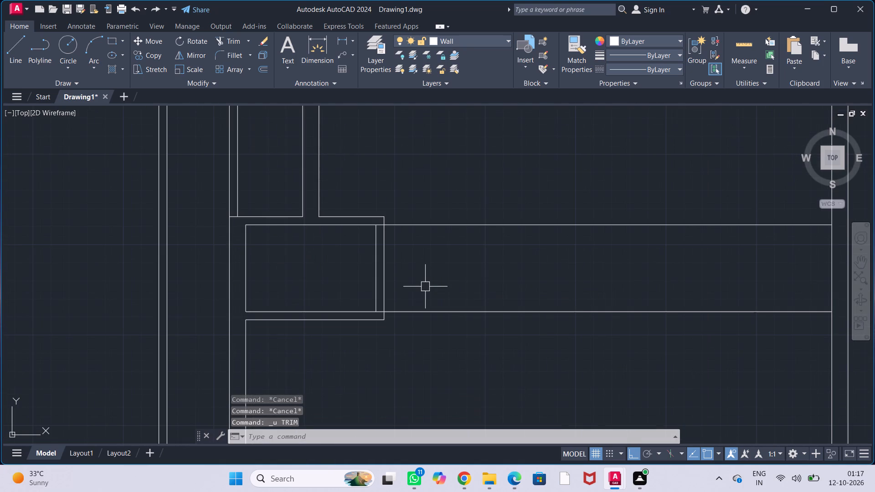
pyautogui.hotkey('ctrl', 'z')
# Trim the fourth cross wall's lower line from the 4.5" partition to the right wall.
pyautogui.scroll(-1, 459, 283)
pyautogui.moveTo(523, 256); pyautogui.dragTo(516, 259, button='middle')
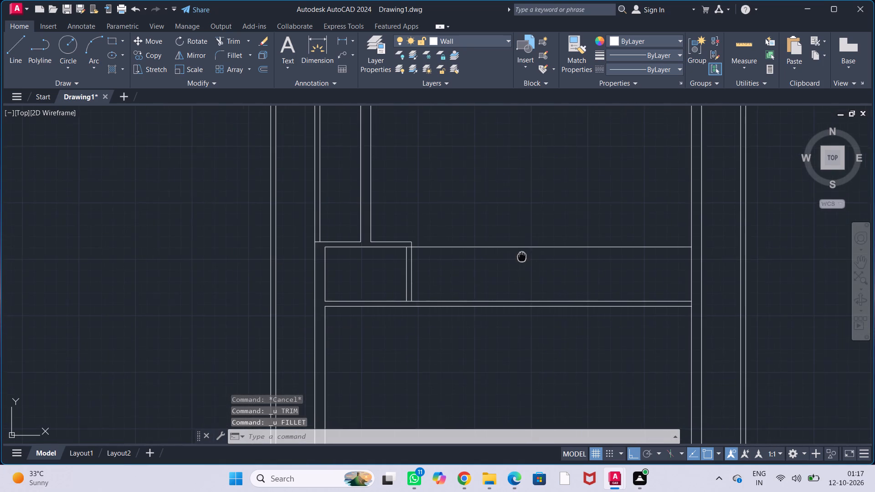
pyautogui.moveTo(516, 259); pyautogui.dragTo(472, 256, button='middle')
pyautogui.write('trim')
pyautogui.press('Return')
pyautogui.click(479, 245)
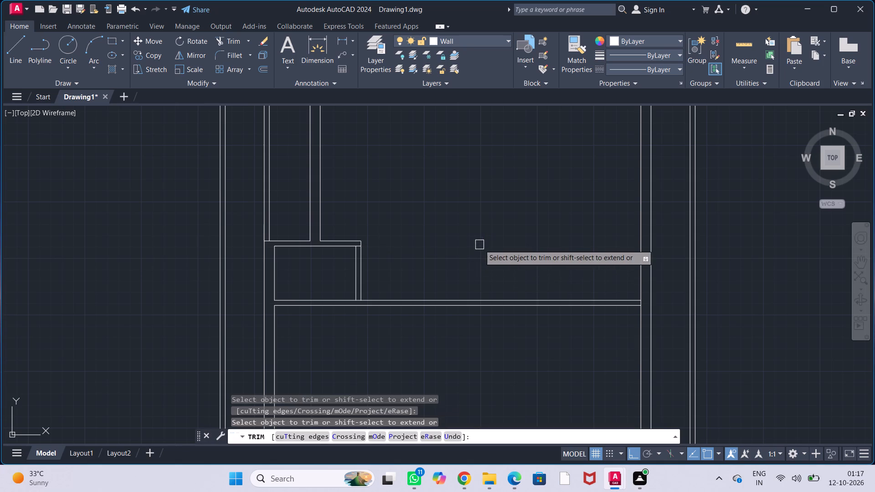
pyautogui.press('Escape')
pyautogui.press('Escape')
pyautogui.press('Escape')
pyautogui.press('Escape')
pyautogui.press('Escape')
# Offset the right wall's inner line 12' to the left, into the large upper room.
pyautogui.scroll(-1, 499, 251)
pyautogui.moveTo(519, 235); pyautogui.dragTo(441, 267, button='middle')
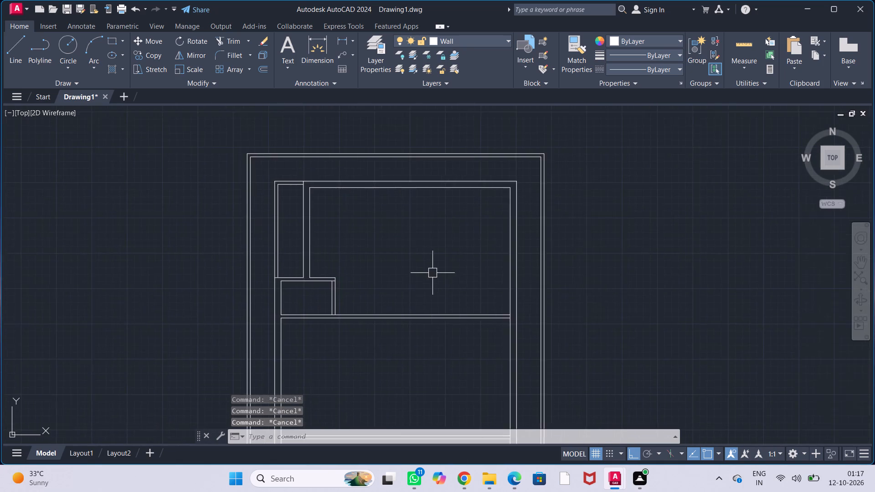
pyautogui.scroll(1, 431, 272)
pyautogui.moveTo(431, 276); pyautogui.dragTo(424, 272, button='middle')
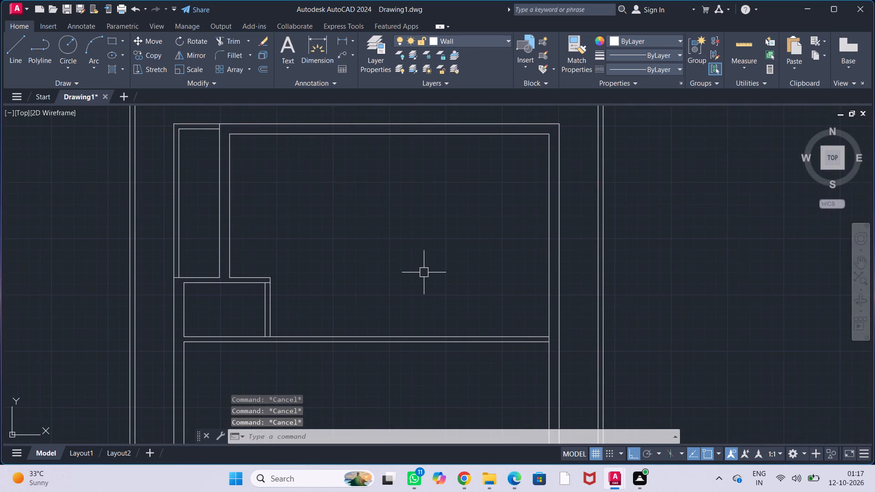
pyautogui.write('off')
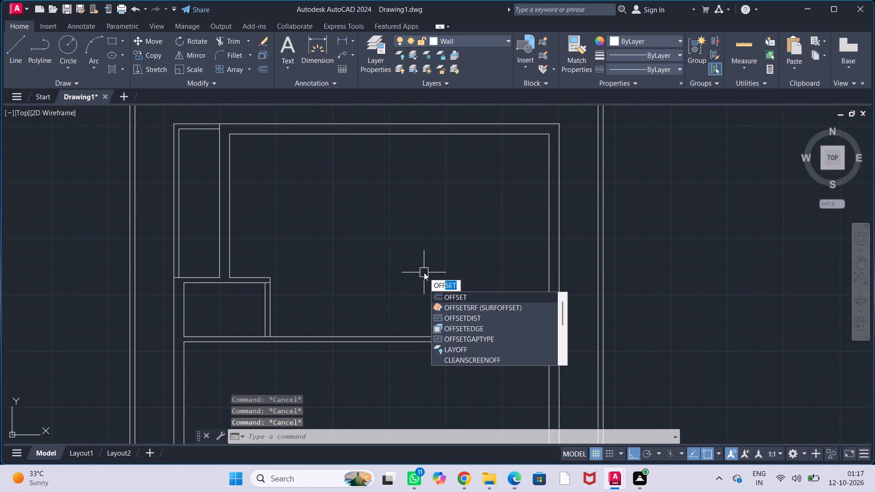
pyautogui.press('Return')
pyautogui.press('1')
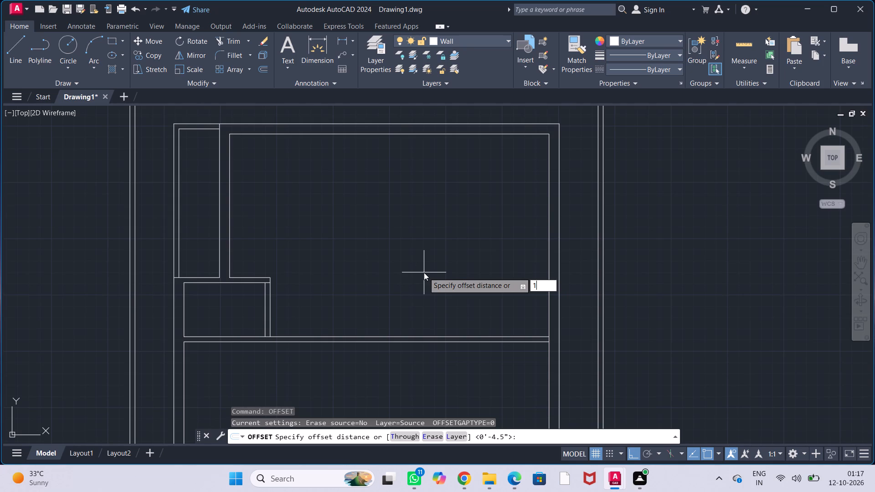
pyautogui.write("4'")
pyautogui.press('BackSpace')
pyautogui.press('BackSpace')
pyautogui.press('BackSpace')
pyautogui.write("12'")
pyautogui.press('Return')
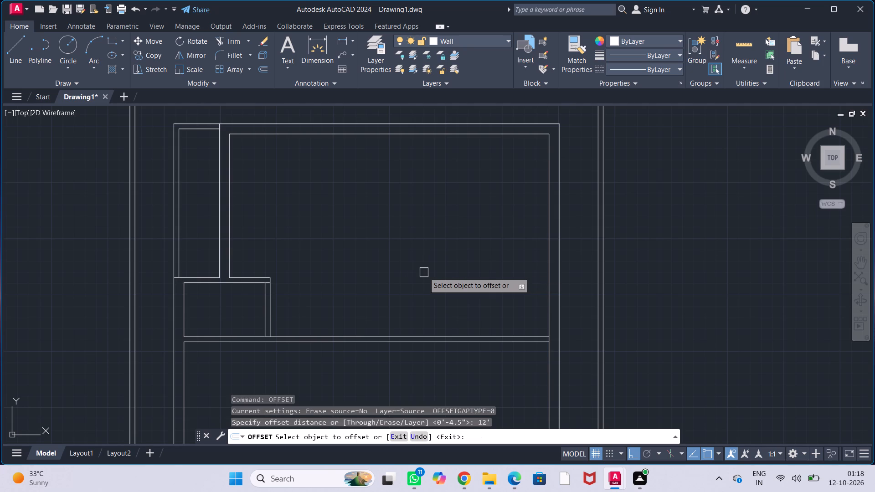
pyautogui.click(546, 269)
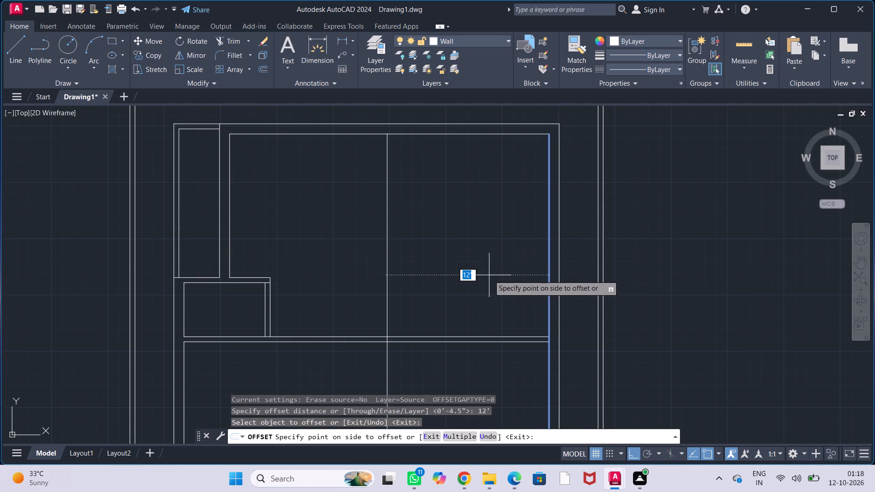
pyautogui.click(489, 275)
pyautogui.press('Escape')
pyautogui.press('Escape')
pyautogui.press('Escape')
pyautogui.press('Escape')
# Trim the part of the new vertical line that runs below the third cross wall.
pyautogui.write('trim')
pyautogui.press('Return')
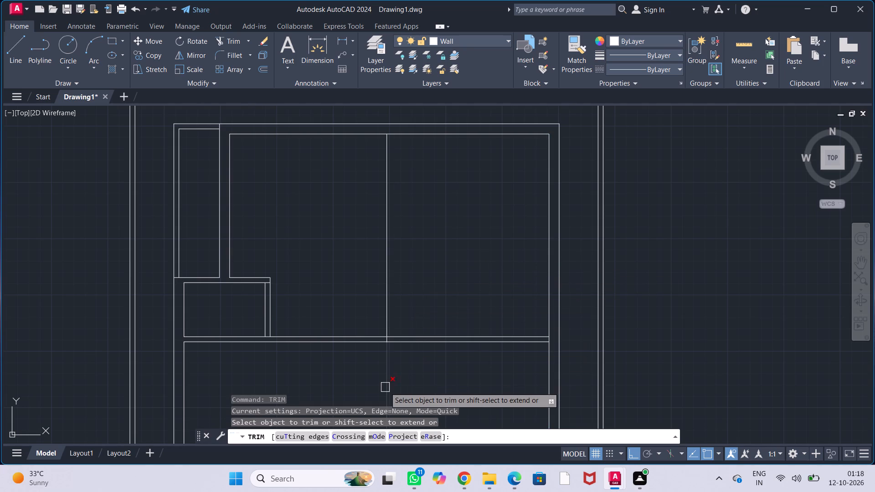
pyautogui.click(385, 387)
pyautogui.press('Escape')
pyautogui.press('Escape')
pyautogui.press('Escape')
pyautogui.press('Escape')
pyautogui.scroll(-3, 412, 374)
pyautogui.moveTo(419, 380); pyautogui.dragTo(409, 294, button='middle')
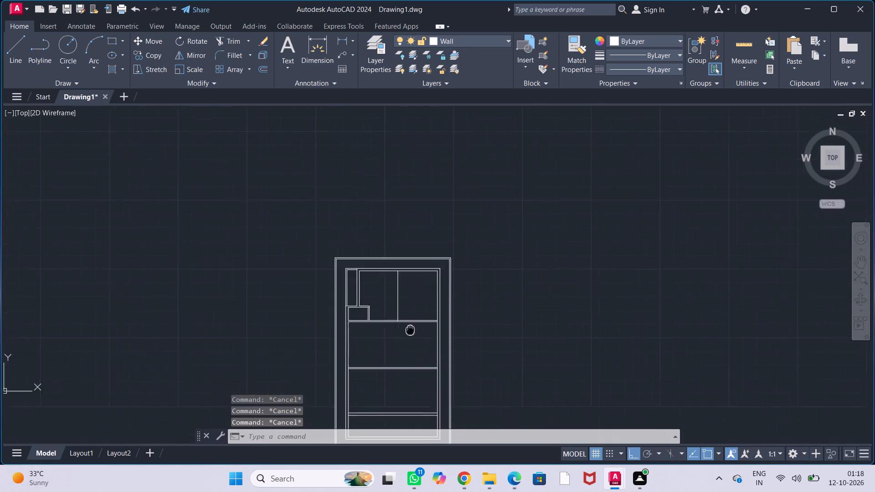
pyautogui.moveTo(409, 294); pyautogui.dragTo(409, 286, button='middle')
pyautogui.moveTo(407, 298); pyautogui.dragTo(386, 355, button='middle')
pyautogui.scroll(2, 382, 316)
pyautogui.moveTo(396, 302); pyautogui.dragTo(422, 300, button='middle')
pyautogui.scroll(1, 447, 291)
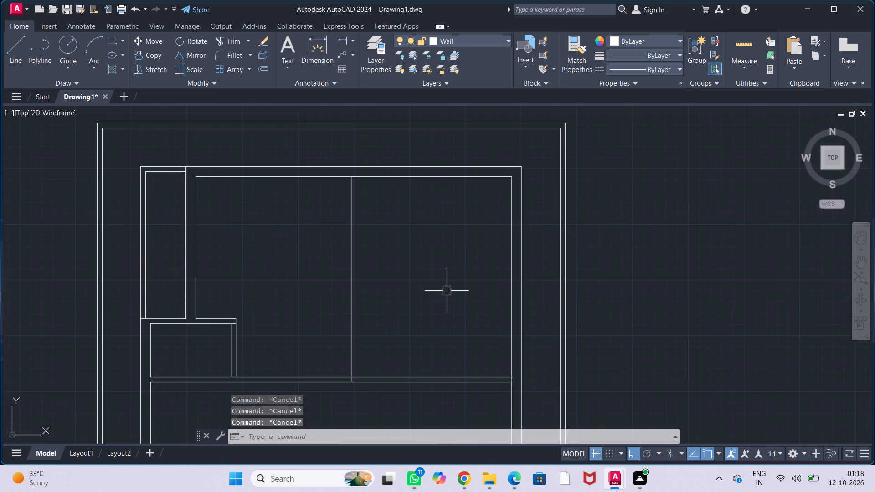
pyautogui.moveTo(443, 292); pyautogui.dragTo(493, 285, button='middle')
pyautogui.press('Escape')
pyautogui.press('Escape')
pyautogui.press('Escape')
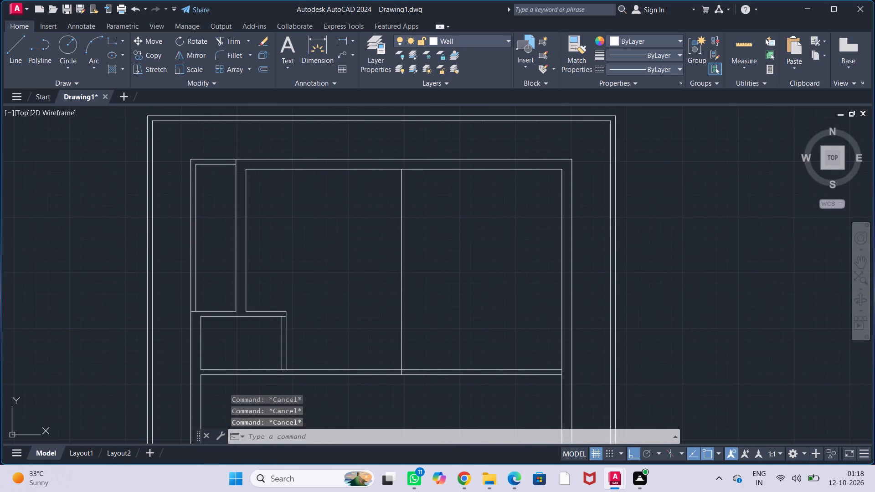
# Offset the vertical partition line between the two large upper rooms 4.5" to the left.
pyautogui.write('off')
pyautogui.press('Return')
pyautogui.write('4.5"')
pyautogui.press('Return')
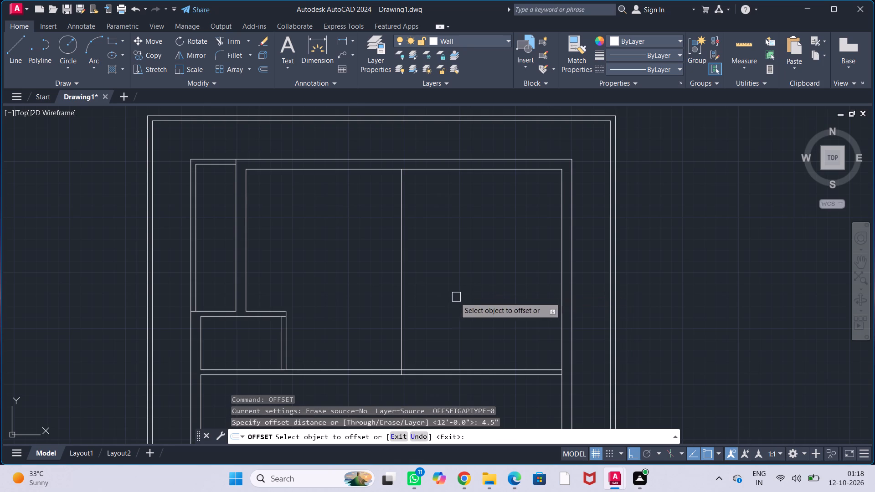
pyautogui.click(404, 301)
pyautogui.click(354, 307)
pyautogui.press('Escape')
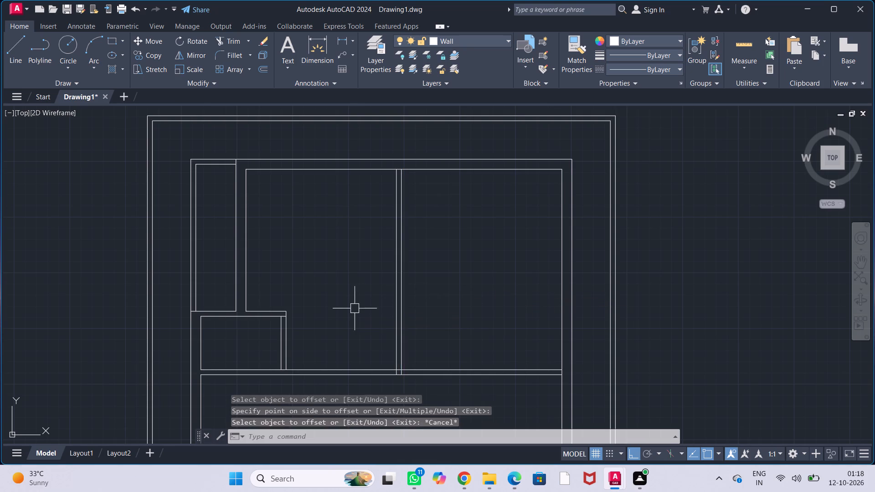
pyautogui.press('Escape')
pyautogui.press('Escape')
pyautogui.press('Escape')
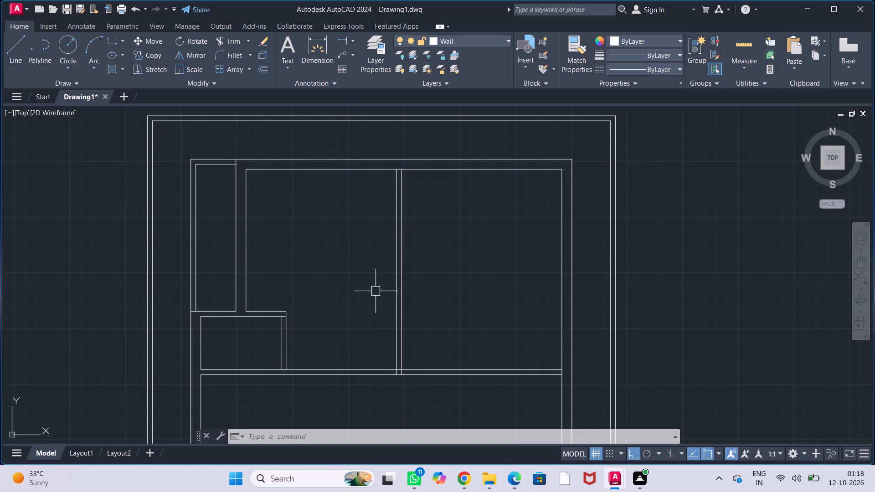
# Trim the left wall's inner line within the thickness of the cross wall below the large middle room.
pyautogui.moveTo(313, 274); pyautogui.dragTo(334, 255, button='middle')
pyautogui.scroll(-1, 334, 259)
pyautogui.moveTo(344, 252); pyautogui.dragTo(326, 260, button='middle')
pyautogui.scroll(1, 329, 256)
pyautogui.moveTo(333, 256); pyautogui.dragTo(386, 272, button='middle')
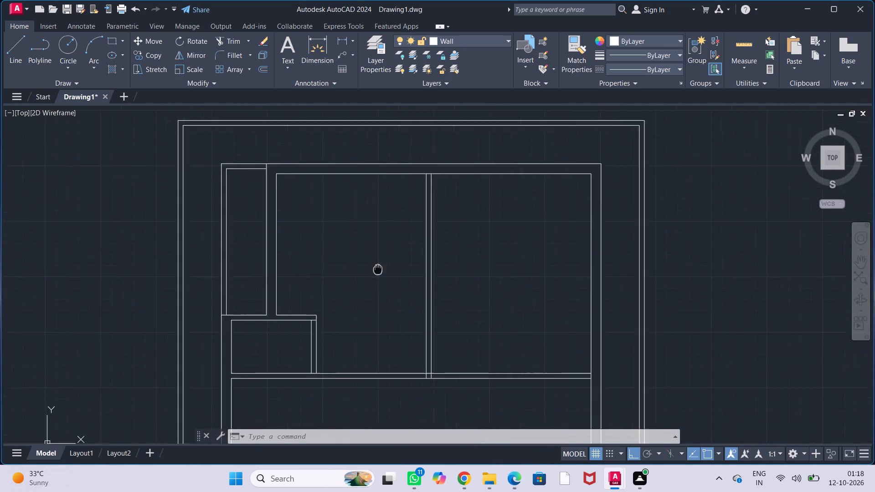
pyautogui.moveTo(386, 272); pyautogui.dragTo(366, 267, button='middle')
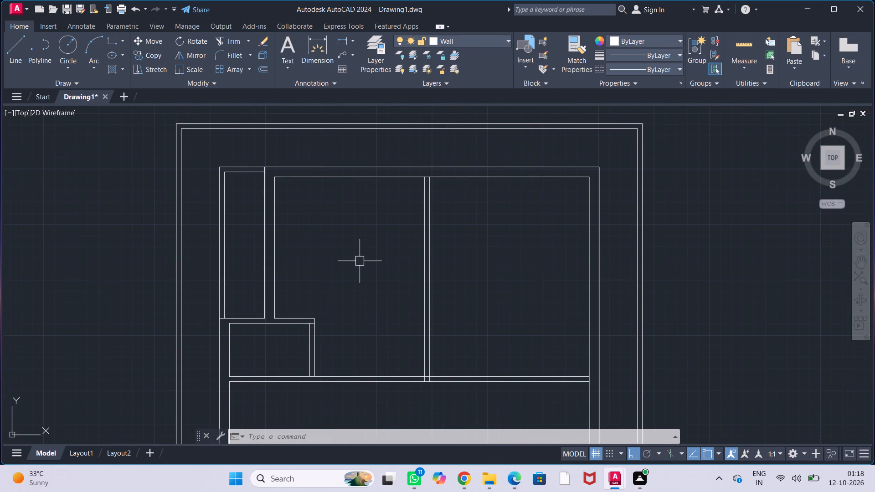
pyautogui.moveTo(366, 276); pyautogui.dragTo(347, 267, button='middle')
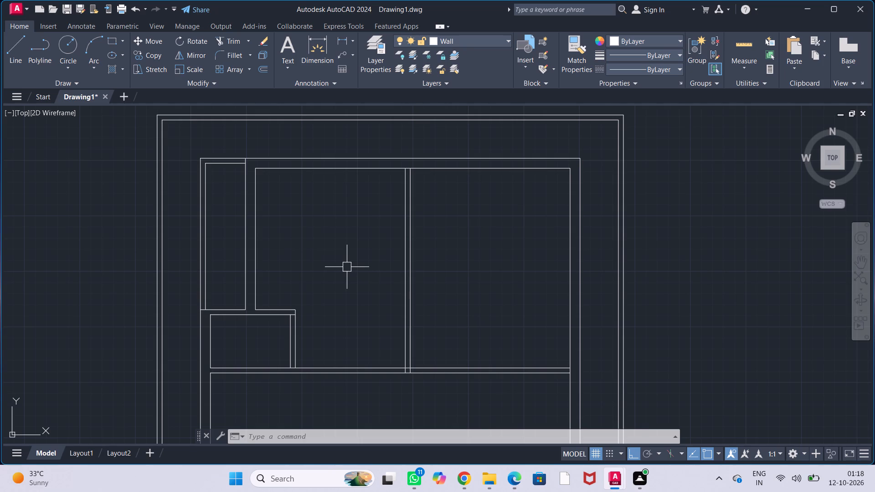
pyautogui.moveTo(361, 286); pyautogui.dragTo(364, 239, button='middle')
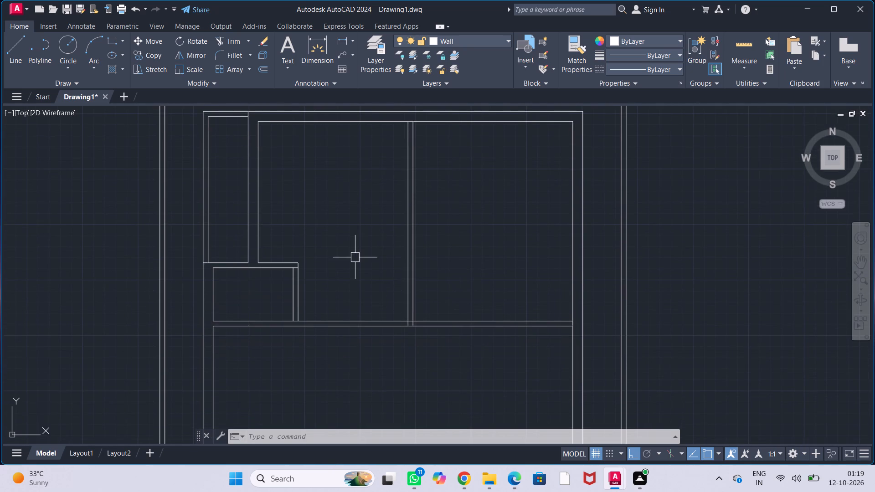
pyautogui.moveTo(353, 277); pyautogui.dragTo(342, 249, button='middle')
pyautogui.moveTo(350, 283); pyautogui.dragTo(348, 271, button='middle')
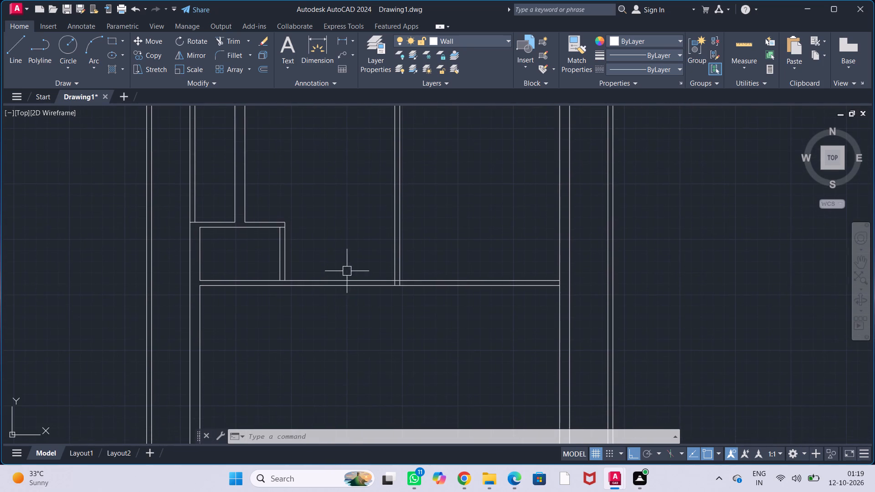
pyautogui.moveTo(355, 340); pyautogui.dragTo(348, 292, button='middle')
pyautogui.moveTo(337, 331); pyautogui.dragTo(337, 291, button='middle')
pyautogui.moveTo(332, 294); pyautogui.dragTo(335, 274, button='middle')
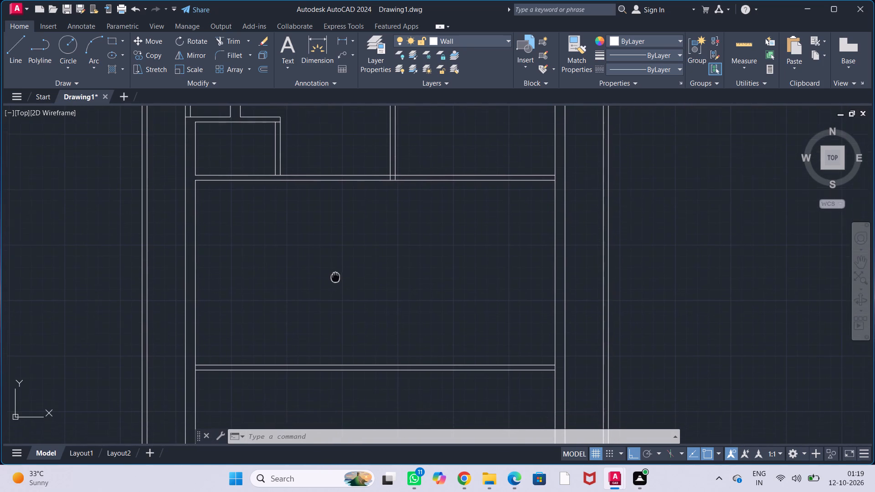
pyautogui.scroll(2, 255, 342)
pyautogui.moveTo(355, 312); pyautogui.dragTo(430, 265, button='middle')
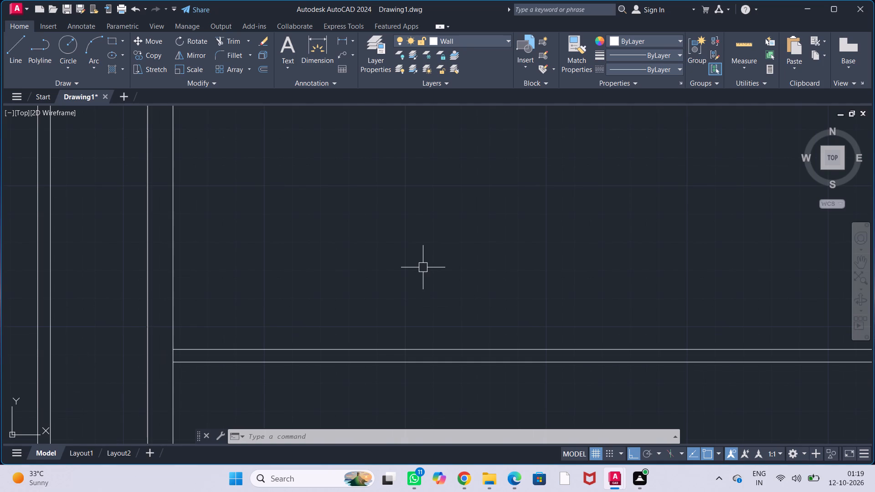
pyautogui.write('trim')
pyautogui.press('Return')
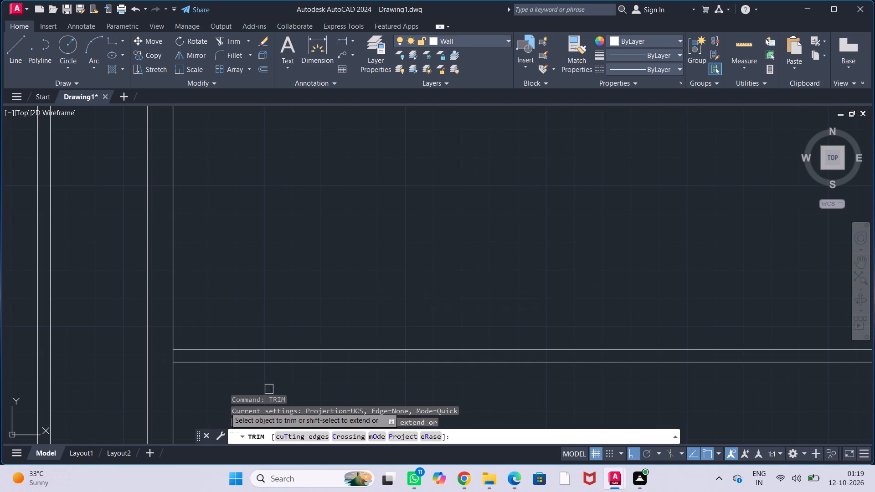
pyautogui.scroll(2, 190, 366)
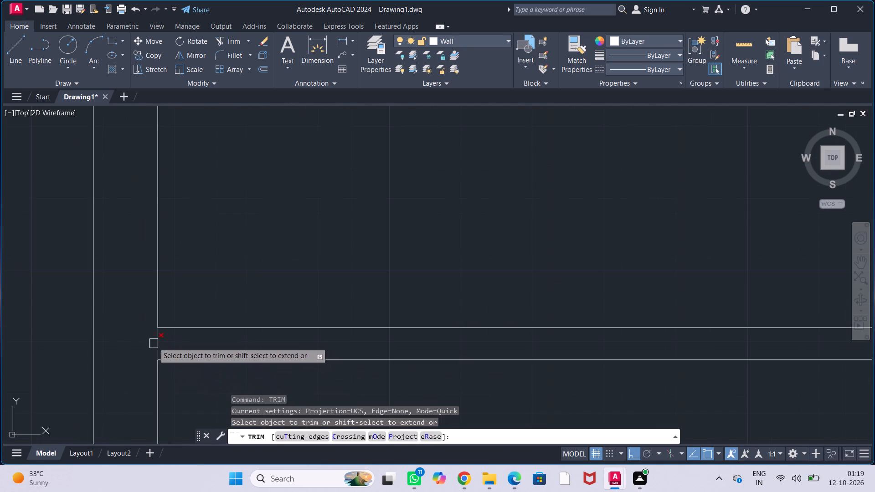
pyautogui.click(159, 348)
pyautogui.press('Escape')
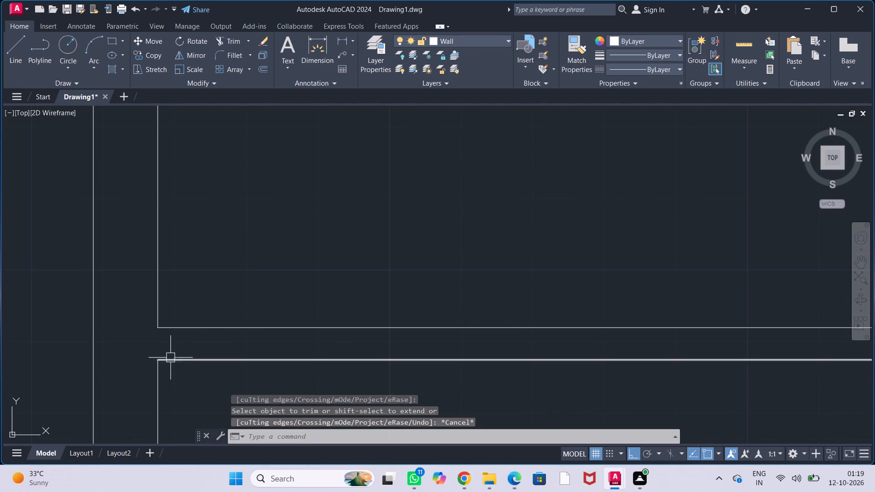
pyautogui.press('Escape')
pyautogui.press('Escape')
pyautogui.press('Escape')
pyautogui.press('Escape')
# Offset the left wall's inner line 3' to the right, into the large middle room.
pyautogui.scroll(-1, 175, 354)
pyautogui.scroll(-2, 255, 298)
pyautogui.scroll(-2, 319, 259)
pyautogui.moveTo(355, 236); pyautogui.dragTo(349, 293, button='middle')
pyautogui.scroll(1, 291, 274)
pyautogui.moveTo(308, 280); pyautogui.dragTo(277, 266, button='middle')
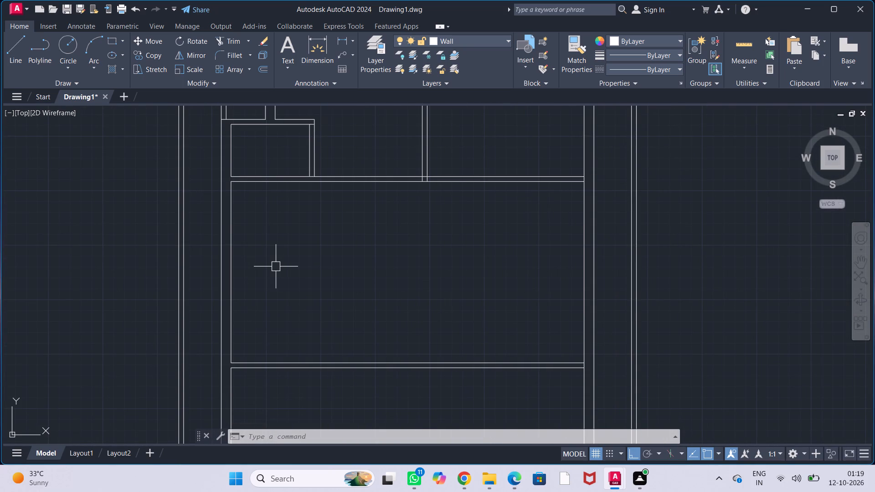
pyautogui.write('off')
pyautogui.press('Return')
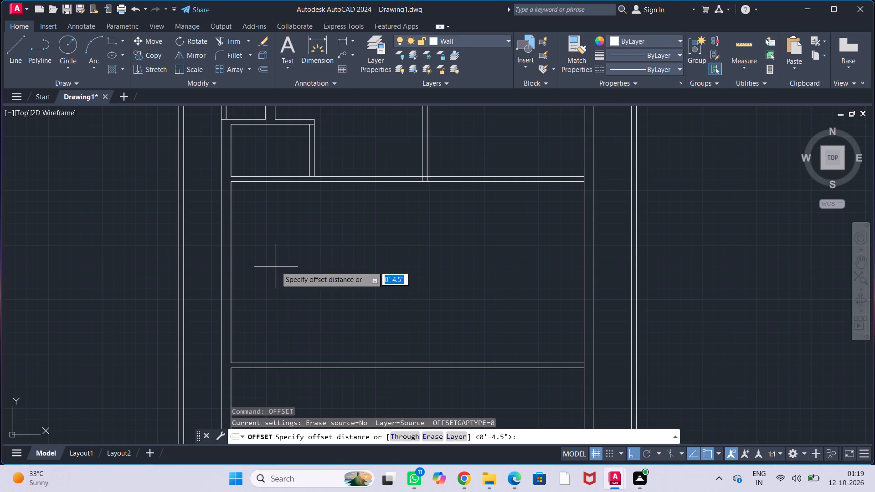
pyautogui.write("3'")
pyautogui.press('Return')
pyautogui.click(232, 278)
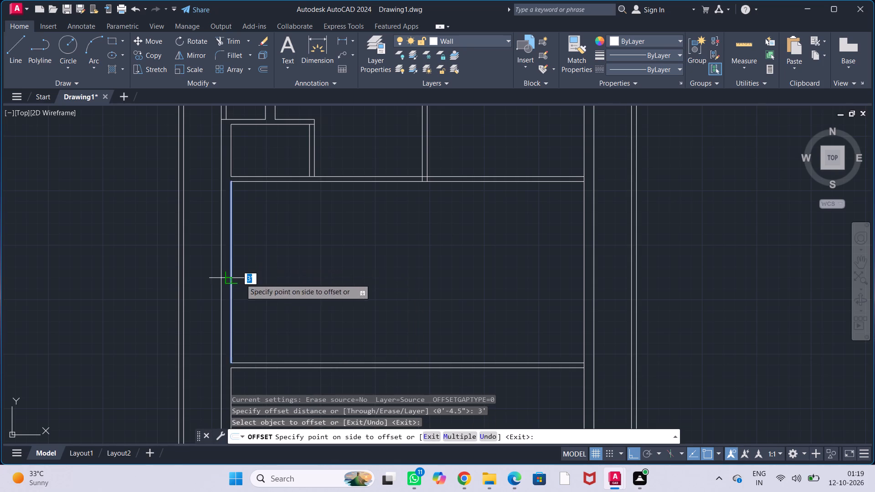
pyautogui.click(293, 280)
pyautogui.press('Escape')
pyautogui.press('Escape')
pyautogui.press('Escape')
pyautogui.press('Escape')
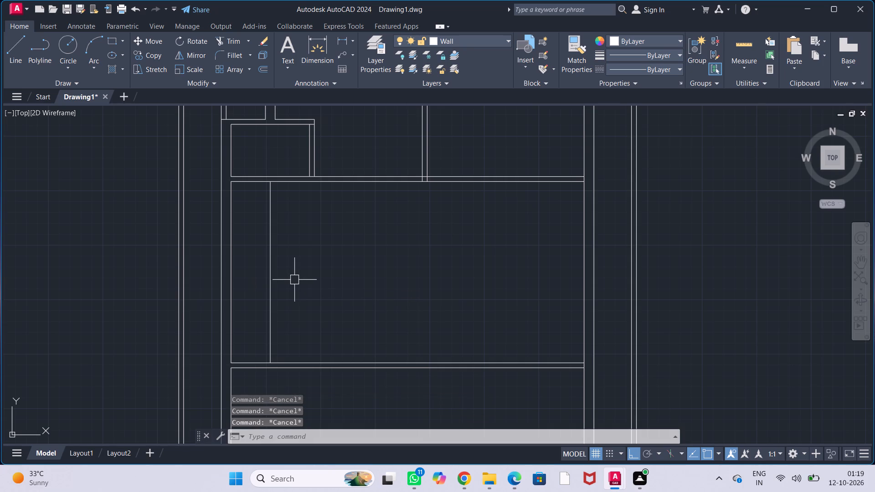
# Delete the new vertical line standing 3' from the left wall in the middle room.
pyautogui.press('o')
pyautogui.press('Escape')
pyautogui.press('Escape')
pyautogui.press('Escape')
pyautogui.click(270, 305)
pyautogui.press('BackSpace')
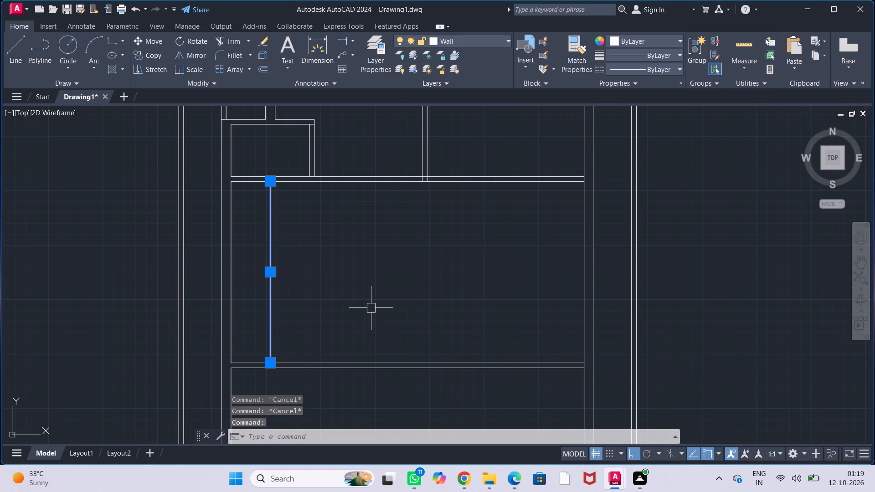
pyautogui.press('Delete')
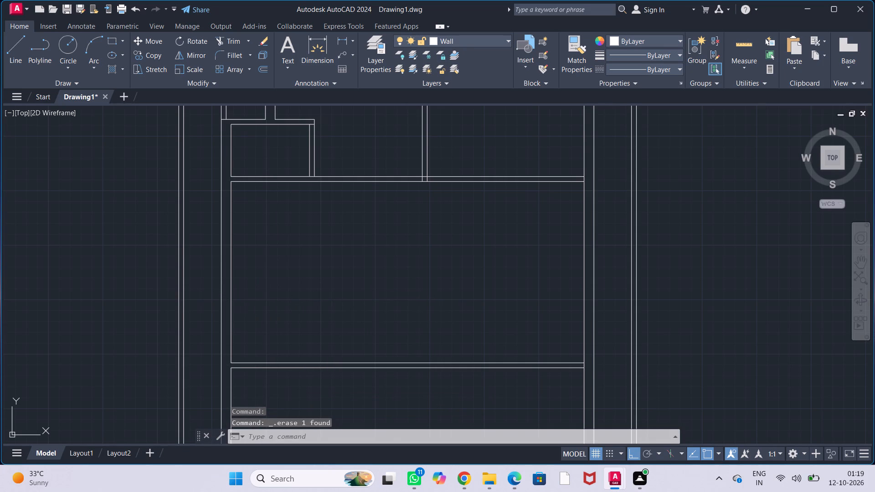
# Offset the middle room's left inner wall line 4.5" outward, into the left wall's thickness.
pyautogui.click(227, 309)
pyautogui.press('Escape')
pyautogui.press('Escape')
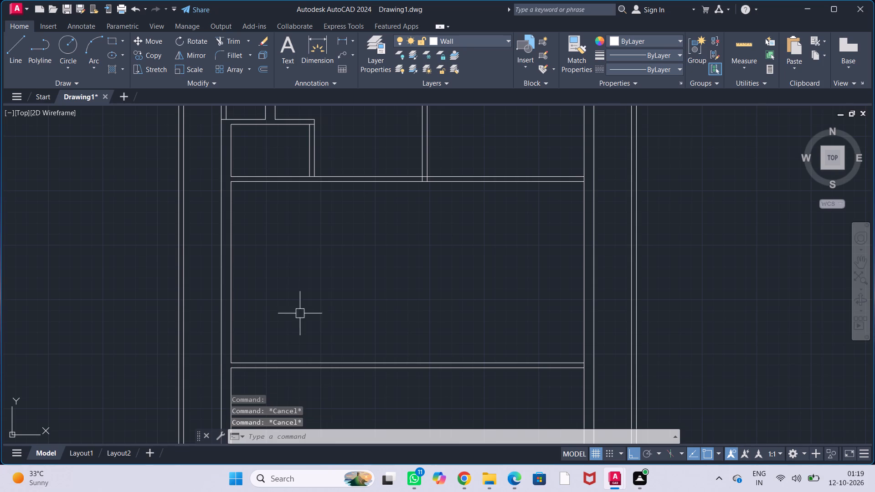
pyautogui.press('Escape')
pyautogui.press('Escape')
pyautogui.write('off')
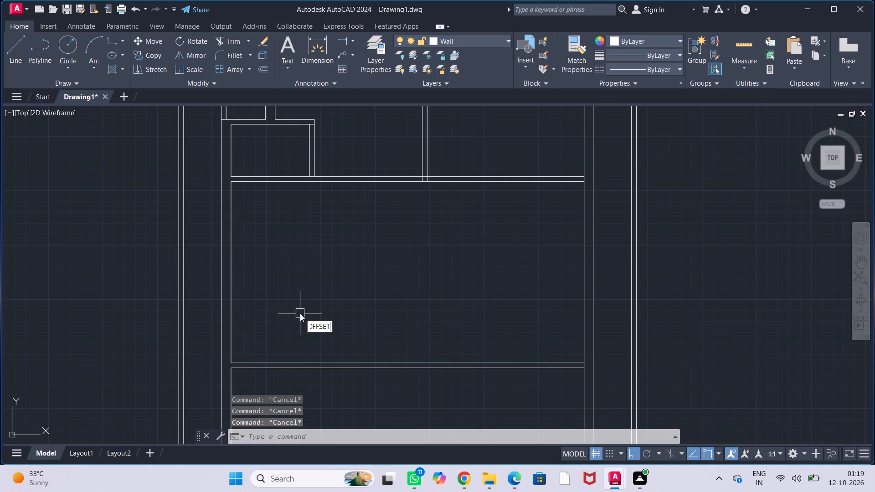
pyautogui.press('Return')
pyautogui.write('4.5"')
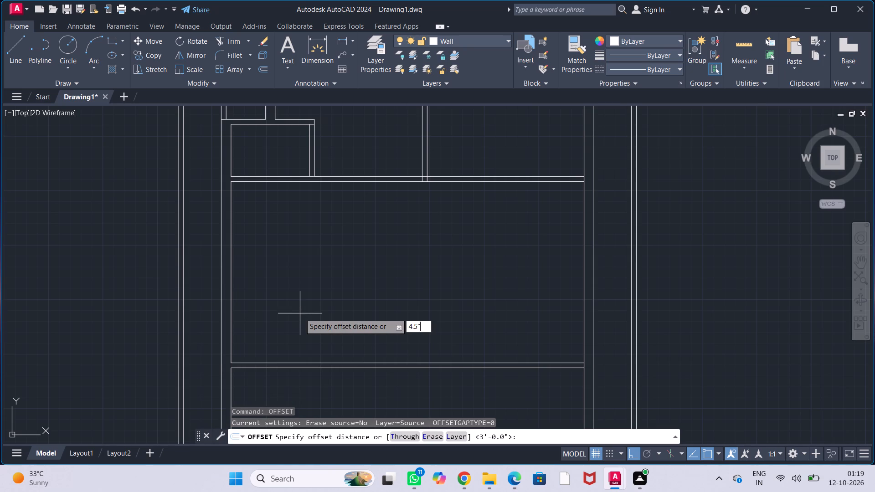
pyautogui.press('Return')
pyautogui.click(234, 317)
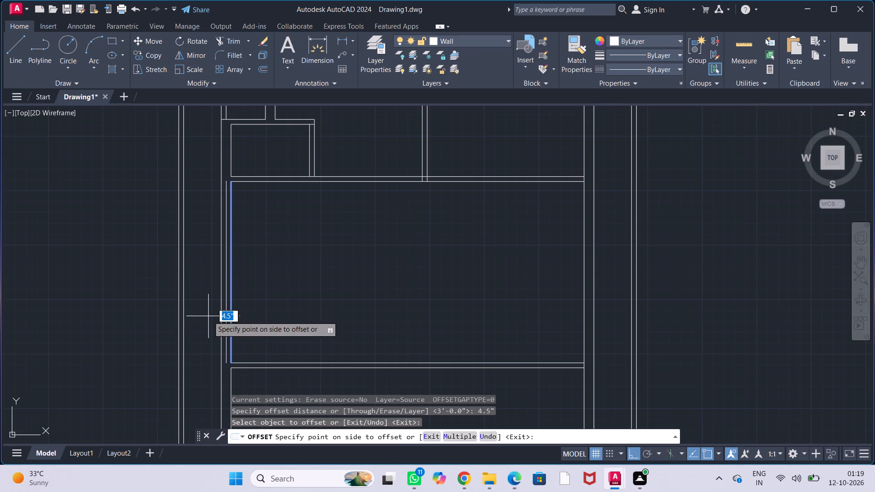
pyautogui.click(208, 316)
pyautogui.press('Escape')
pyautogui.press('Escape')
pyautogui.press('Escape')
pyautogui.press('Escape')
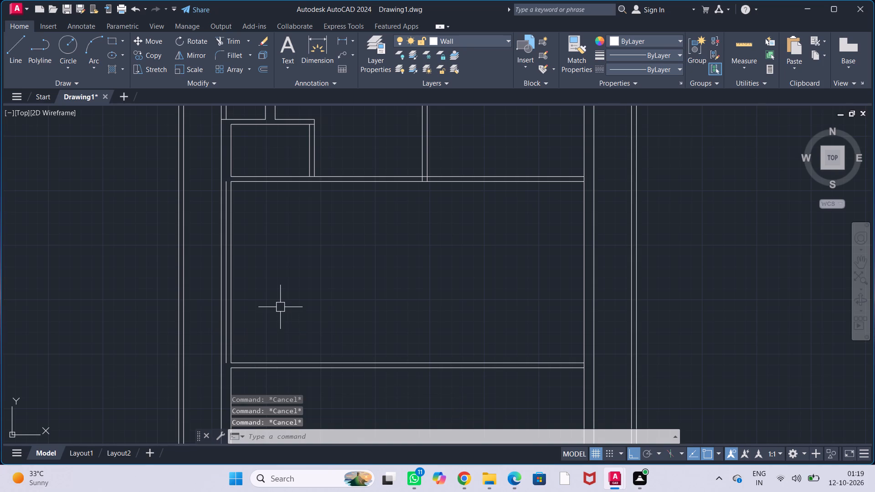
# Delete the middle room's original left inner wall line, keeping the new 4.5" offset.
pyautogui.click(234, 320)
pyautogui.press('BackSpace')
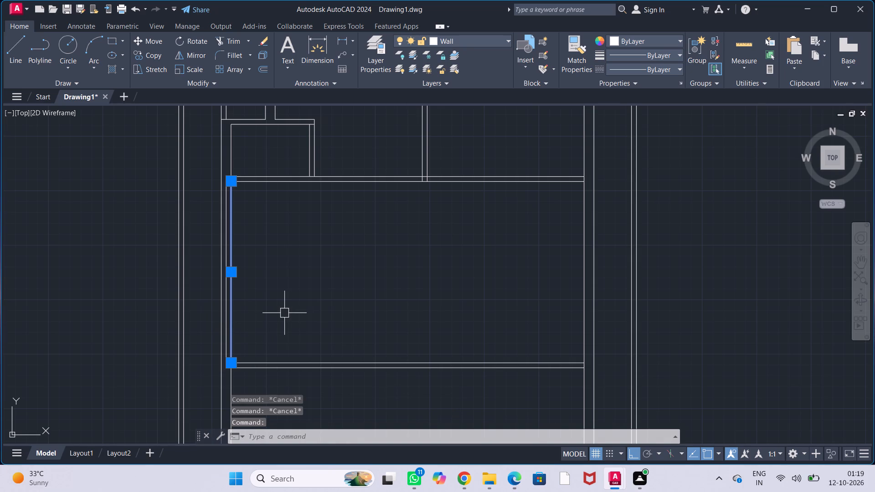
pyautogui.press('Delete')
# Stretch the left ends of the two cross-wall lines bounding the middle room to the left wall's outer line.
pyautogui.scroll(2, 220, 375)
pyautogui.click(263, 343)
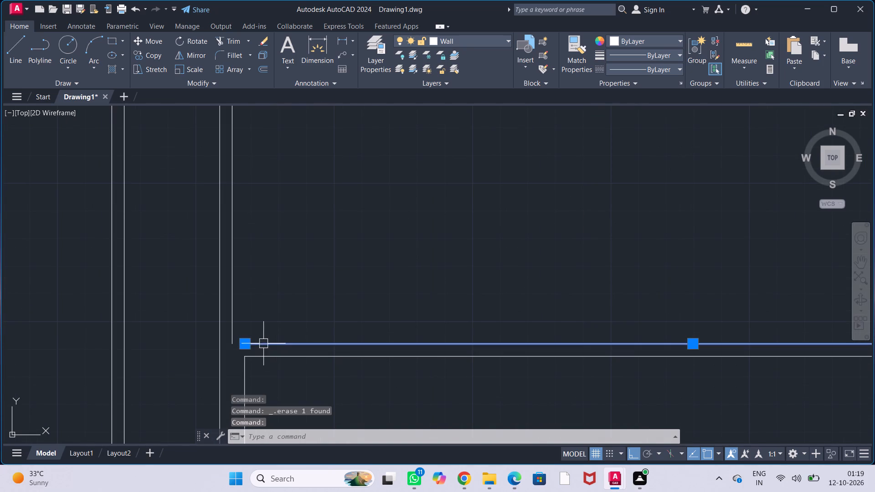
pyautogui.click(247, 342)
pyautogui.click(218, 341)
pyautogui.scroll(-2, 300, 324)
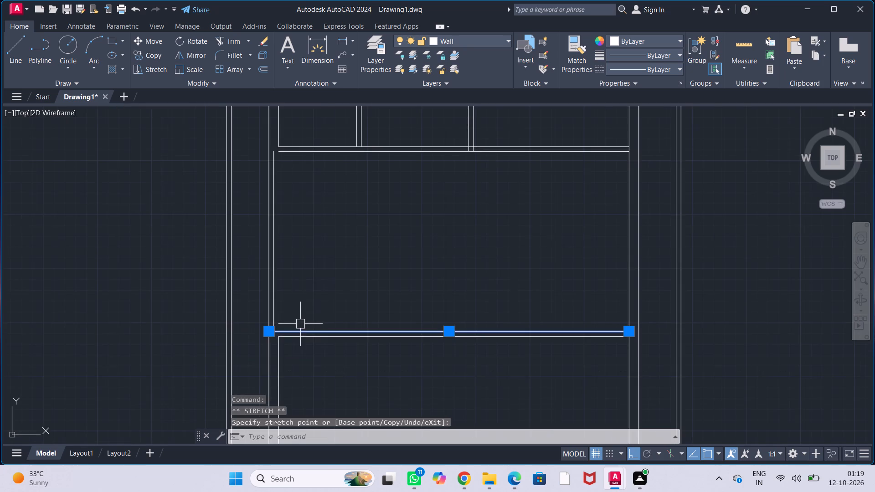
pyautogui.moveTo(324, 279); pyautogui.dragTo(283, 351, button='middle')
pyautogui.scroll(2, 217, 217)
pyautogui.click(287, 236)
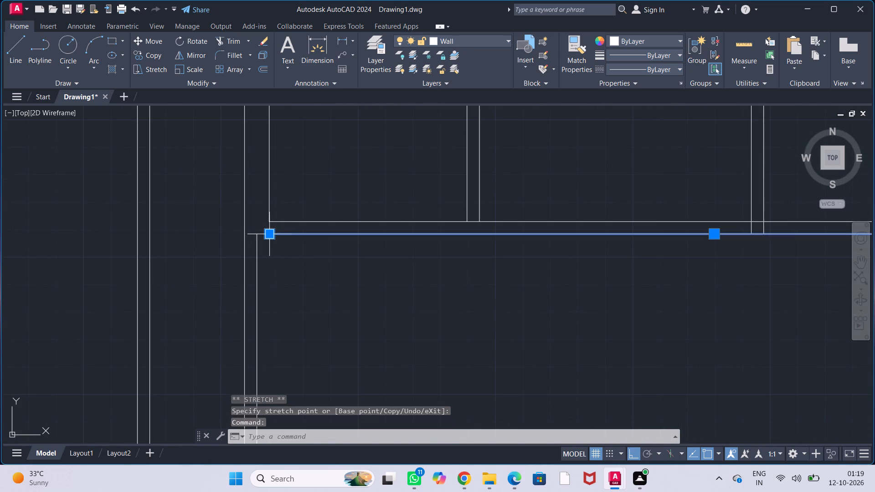
pyautogui.click(271, 235)
pyautogui.click(247, 232)
pyautogui.press('Escape')
pyautogui.press('Escape')
pyautogui.press('Escape')
pyautogui.press('Escape')
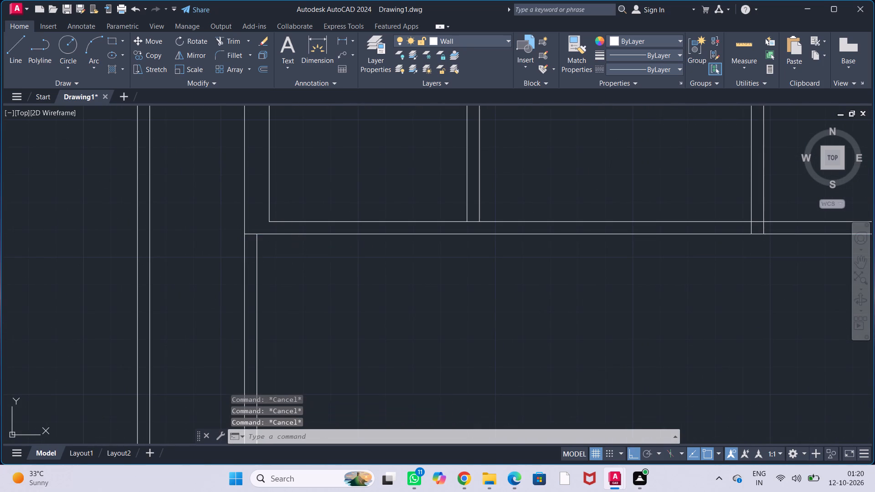
pyautogui.press('Escape')
# Offset the middle room's new left inner wall line 3' to the right, into the room.
pyautogui.scroll(-1, 300, 248)
pyautogui.scroll(-1, 337, 314)
pyautogui.moveTo(340, 320); pyautogui.dragTo(306, 255, button='middle')
pyautogui.moveTo(320, 282); pyautogui.dragTo(302, 264, button='middle')
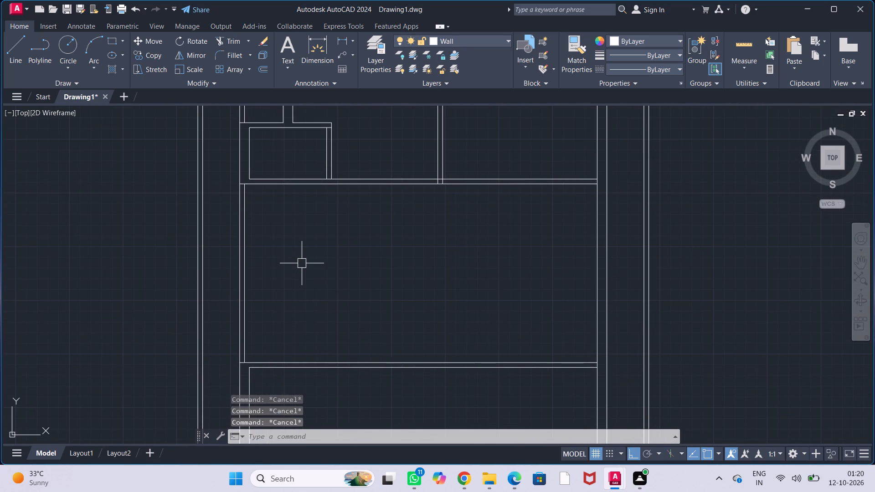
pyautogui.write('off')
pyautogui.press('Return')
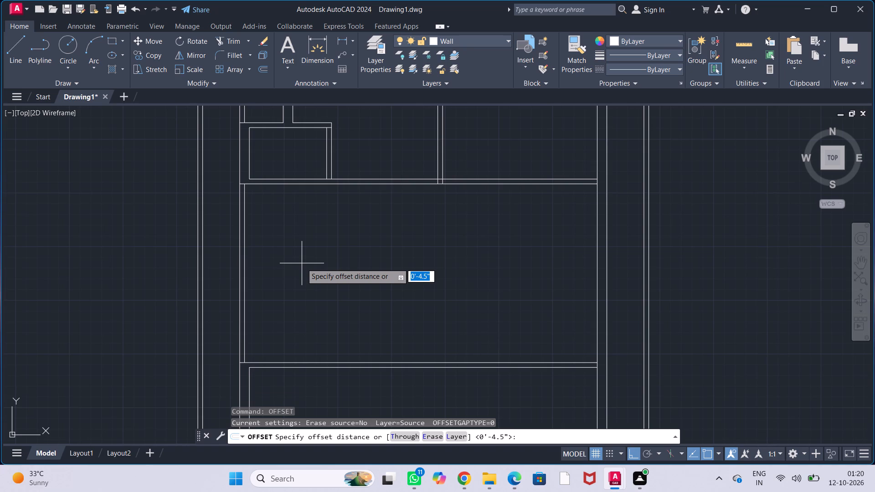
pyautogui.write("3'")
pyautogui.press('Return')
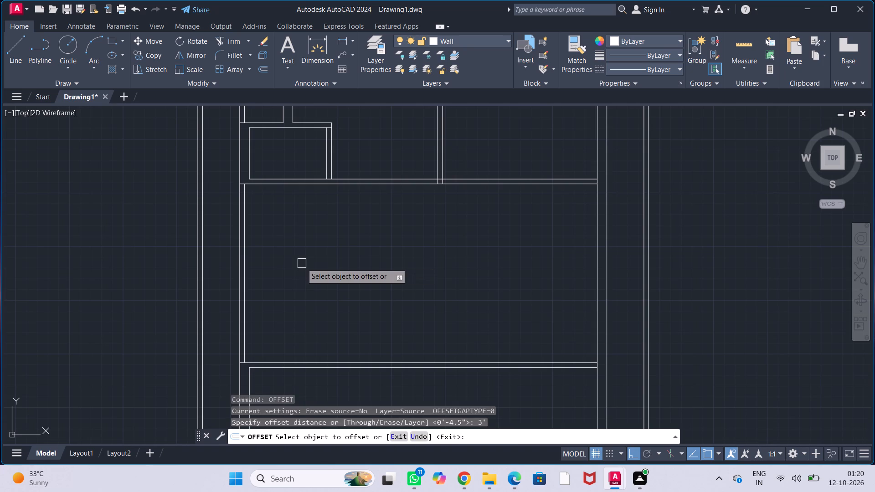
pyautogui.click(247, 267)
pyautogui.click(327, 277)
pyautogui.press('Escape')
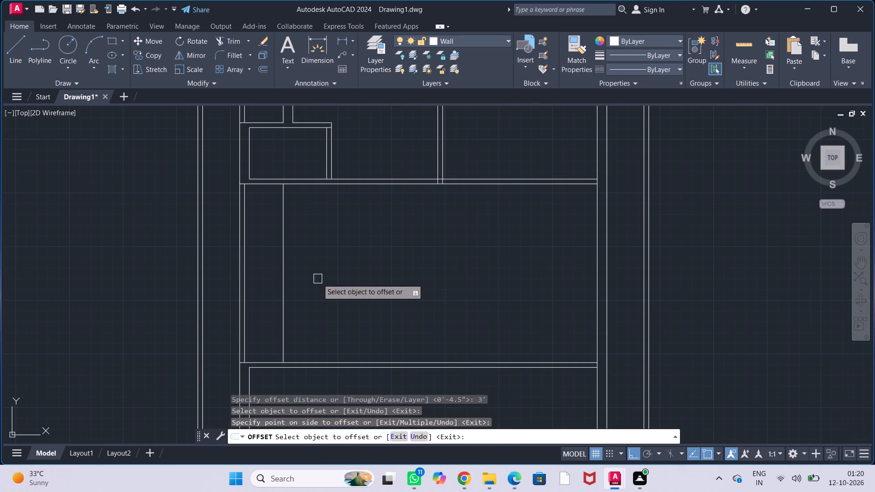
# Offset the vertical line 3' inside the middle room's left wall 9" to the right, forming a 9" wall.
pyautogui.press('Escape')
pyautogui.press('Escape')
pyautogui.press('Escape')
pyautogui.press('Escape')
pyautogui.write('off')
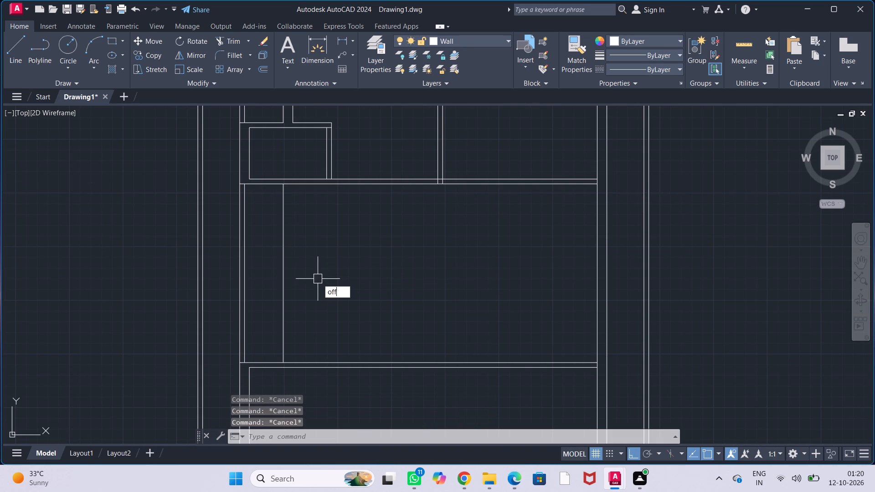
pyautogui.press('Return')
pyautogui.write('9"')
pyautogui.press('Return')
pyautogui.click(283, 298)
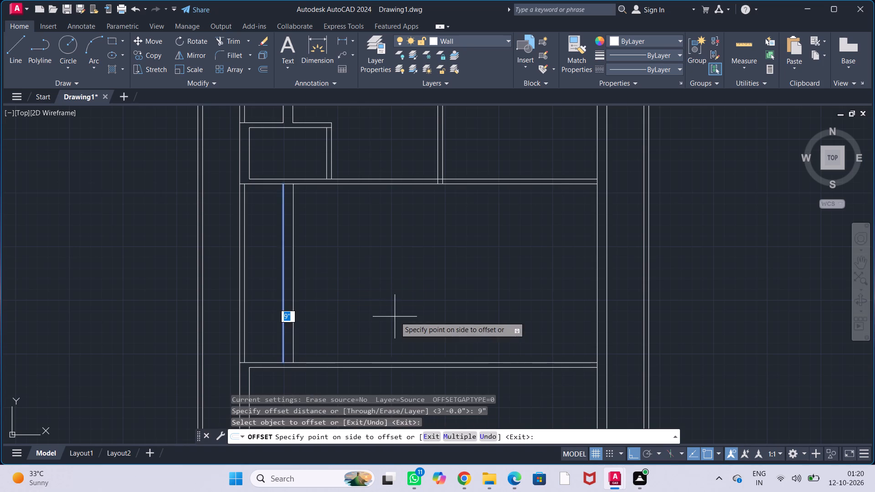
pyautogui.click(396, 317)
pyautogui.press('Escape')
pyautogui.press('Escape')
pyautogui.press('Escape')
pyautogui.press('Escape')
pyautogui.press('Escape')
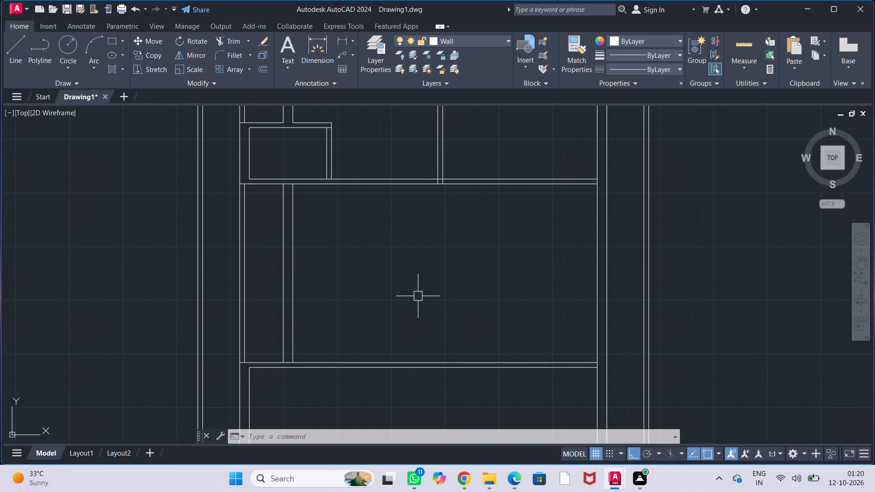
# Trim the right wall's inner line between the paired cross-wall lines at the middle room's upper and lower ends.
pyautogui.moveTo(404, 299); pyautogui.dragTo(385, 281, button='middle')
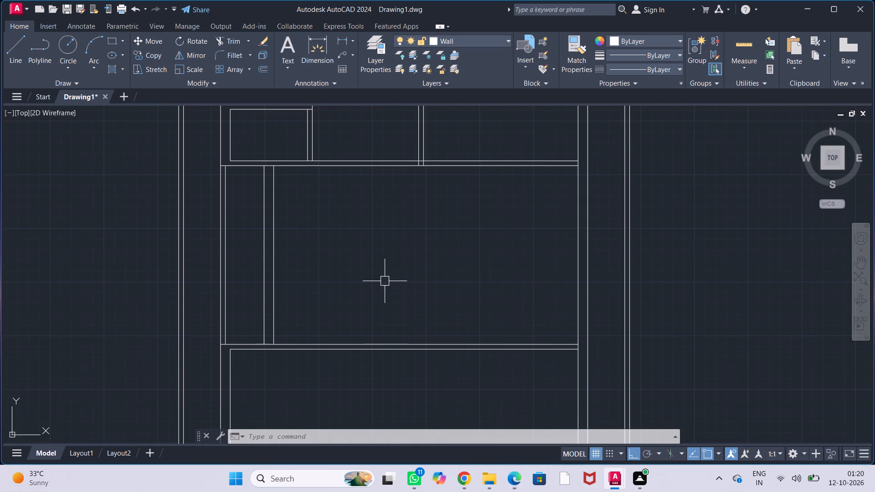
pyautogui.scroll(-1, 384, 281)
pyautogui.moveTo(384, 281); pyautogui.dragTo(363, 270, button='middle')
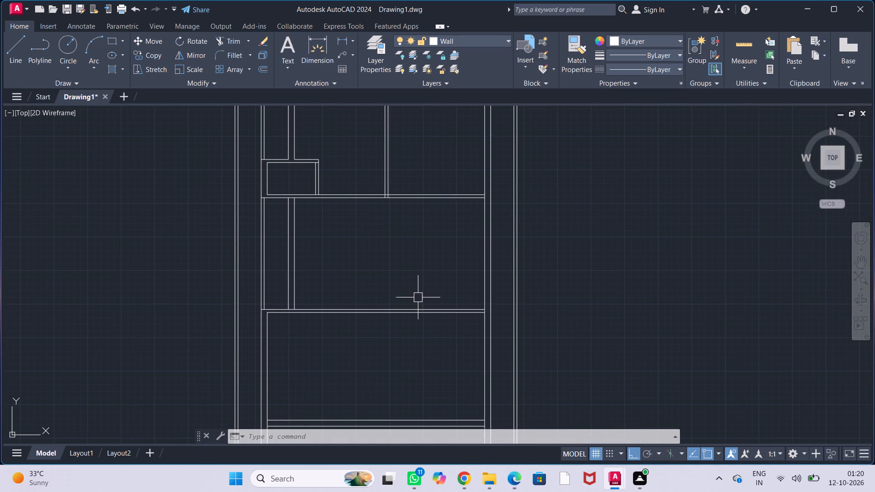
pyautogui.moveTo(377, 273); pyautogui.dragTo(386, 273, button='middle')
pyautogui.scroll(1, 385, 274)
pyautogui.moveTo(385, 274); pyautogui.dragTo(411, 281, button='middle')
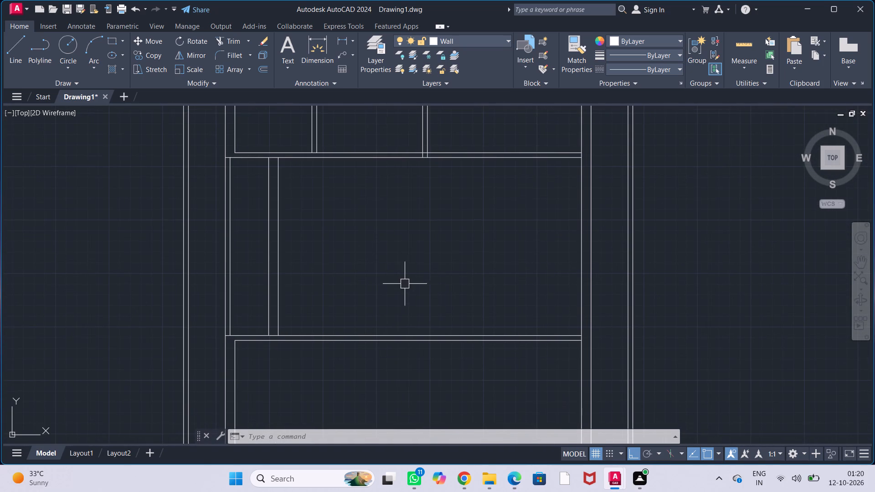
pyautogui.moveTo(395, 281); pyautogui.dragTo(397, 294, button='middle')
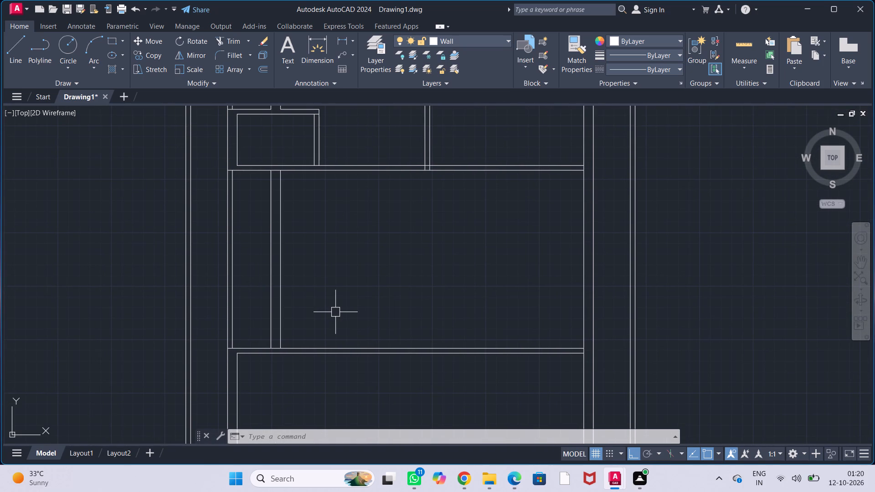
pyautogui.moveTo(417, 298); pyautogui.dragTo(339, 301, button='middle')
pyautogui.moveTo(433, 283); pyautogui.dragTo(432, 283, button='middle')
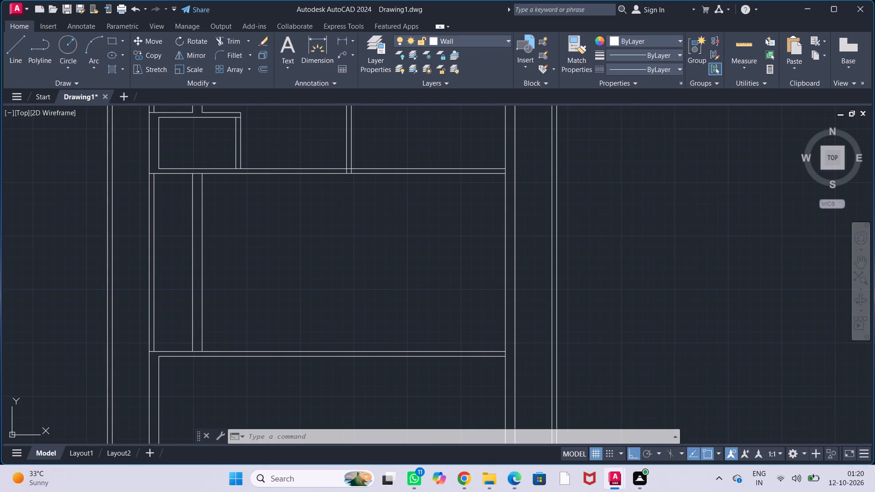
pyautogui.moveTo(432, 283); pyautogui.dragTo(391, 283, button='middle')
pyautogui.write('trim')
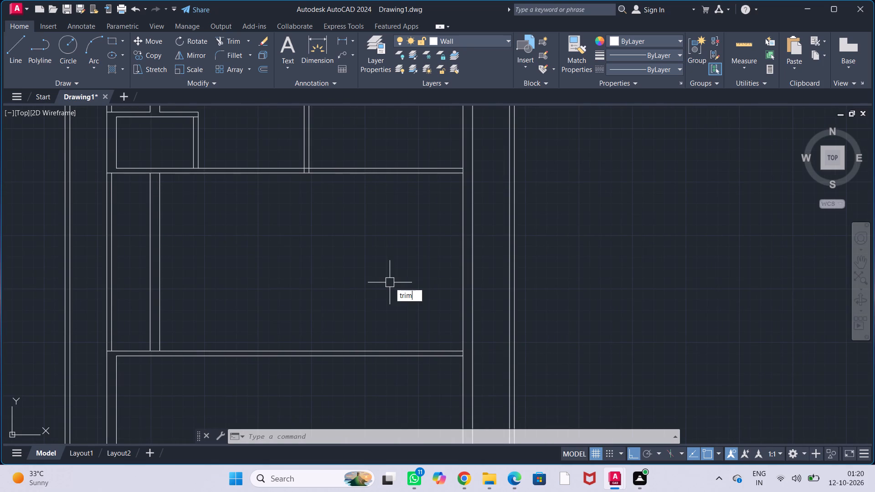
pyautogui.press('Return')
pyautogui.scroll(3, 458, 168)
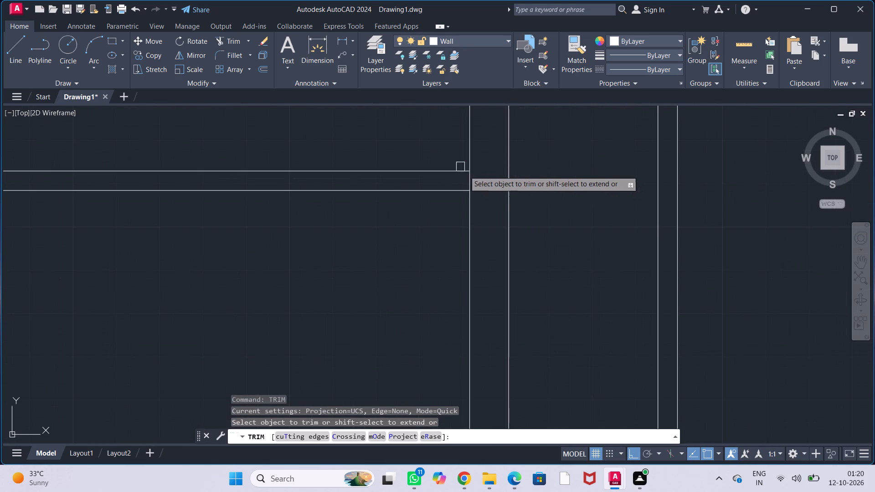
pyautogui.click(470, 181)
pyautogui.scroll(-3, 479, 190)
pyautogui.moveTo(443, 283); pyautogui.dragTo(433, 203, button='middle')
pyautogui.scroll(2, 457, 285)
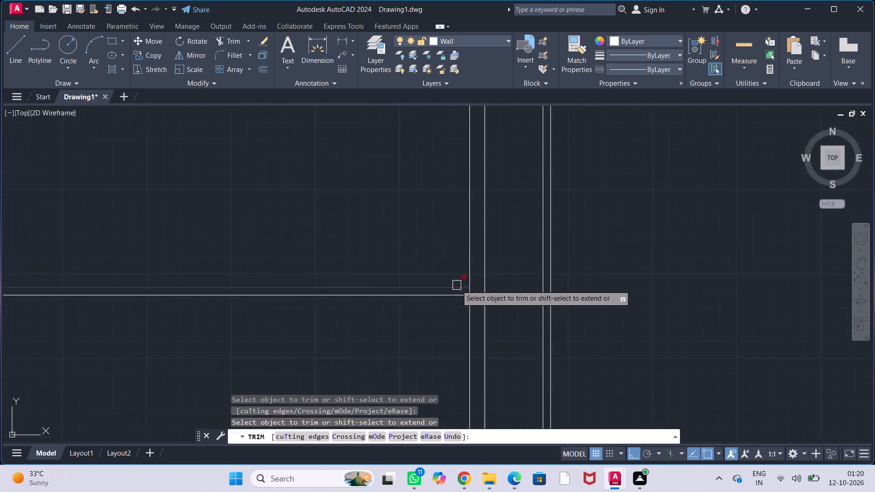
pyautogui.scroll(1, 458, 284)
pyautogui.click(487, 308)
pyautogui.press('Escape')
pyautogui.press('Escape')
pyautogui.press('Escape')
pyautogui.press('Escape')
pyautogui.press('Escape')
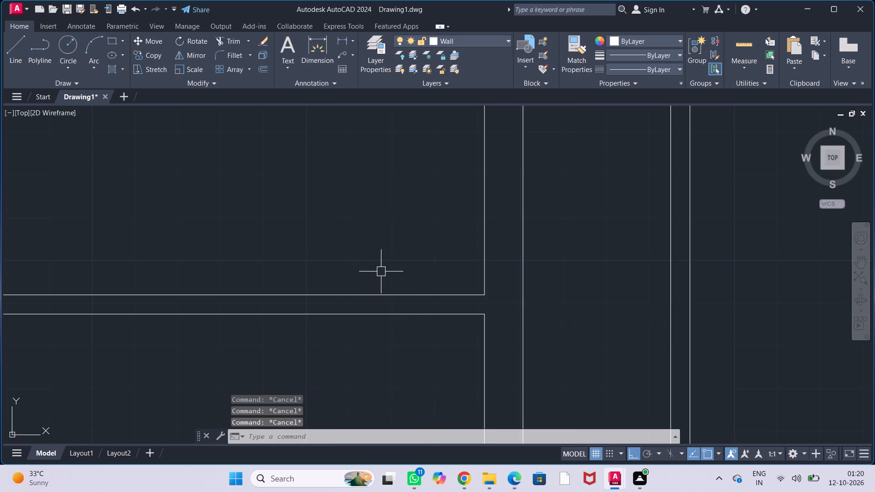
# Offset the middle room's right inner wall line 5' to the left, into the room.
pyautogui.scroll(-2, 382, 271)
pyautogui.moveTo(407, 204); pyautogui.dragTo(478, 310, button='middle')
pyautogui.scroll(-2, 412, 288)
pyautogui.moveTo(449, 299); pyautogui.dragTo(426, 290, button='middle')
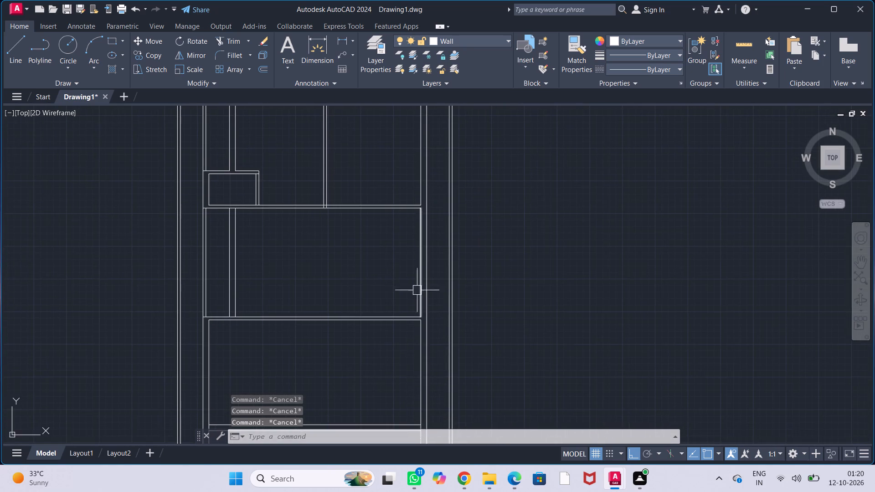
pyautogui.moveTo(400, 282); pyautogui.dragTo(439, 297, button='middle')
pyautogui.scroll(1, 422, 286)
pyautogui.moveTo(462, 286); pyautogui.dragTo(499, 285, button='middle')
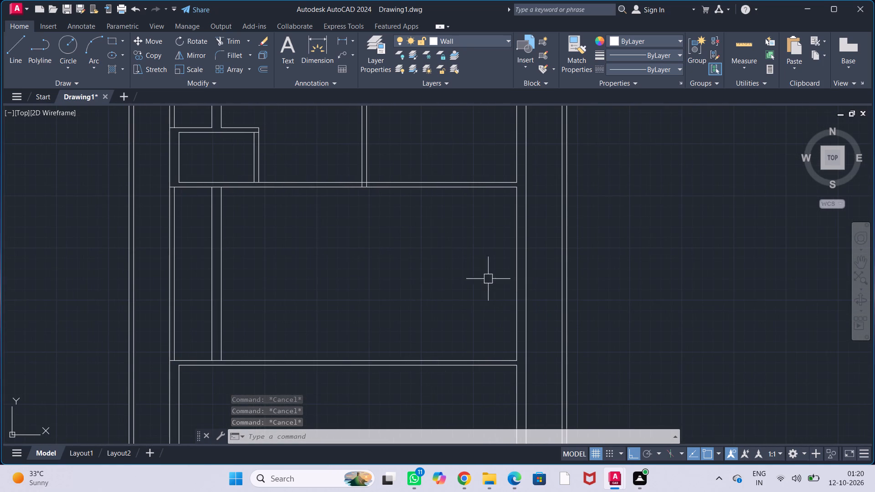
pyautogui.moveTo(416, 300); pyautogui.dragTo(463, 290, button='middle')
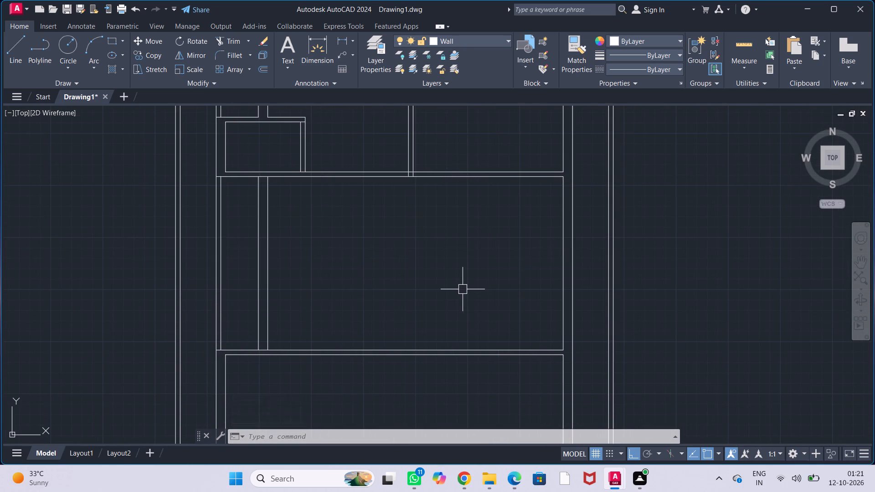
pyautogui.scroll(1, 463, 289)
pyautogui.scroll(-1, 467, 290)
pyautogui.write('off')
pyautogui.press('Return')
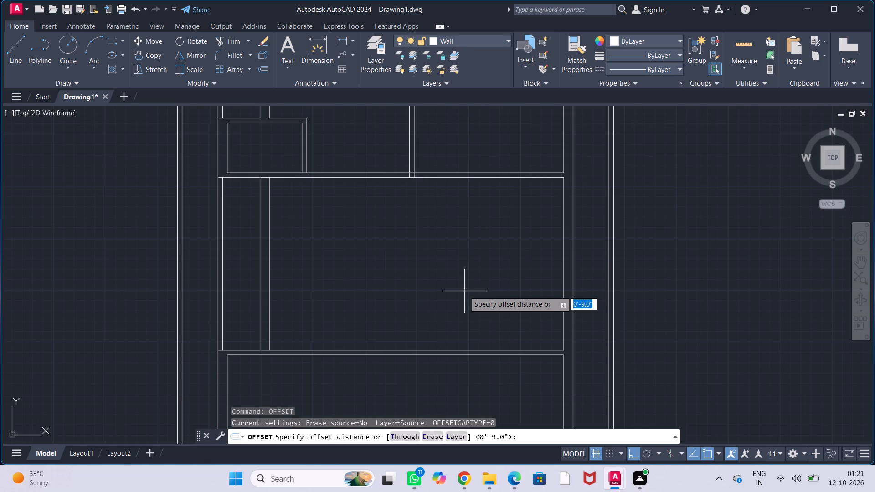
pyautogui.write("5'")
pyautogui.press('Return')
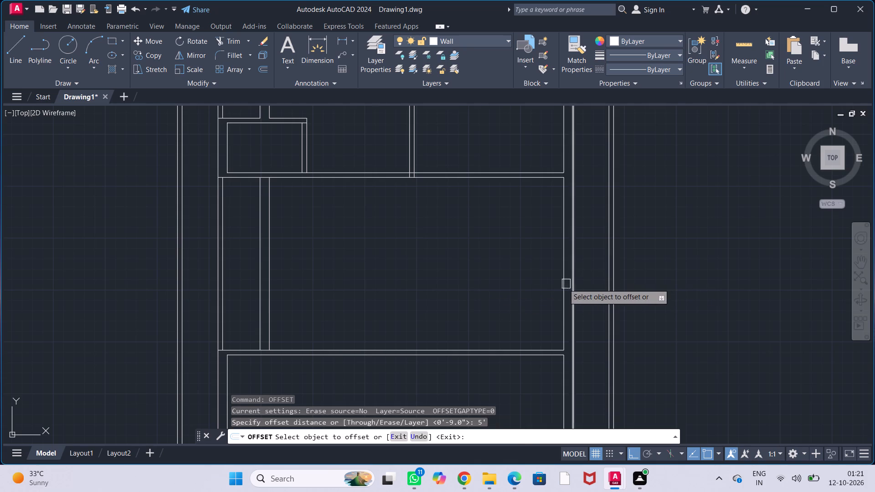
pyautogui.click(563, 283)
pyautogui.click(484, 288)
pyautogui.press('Escape')
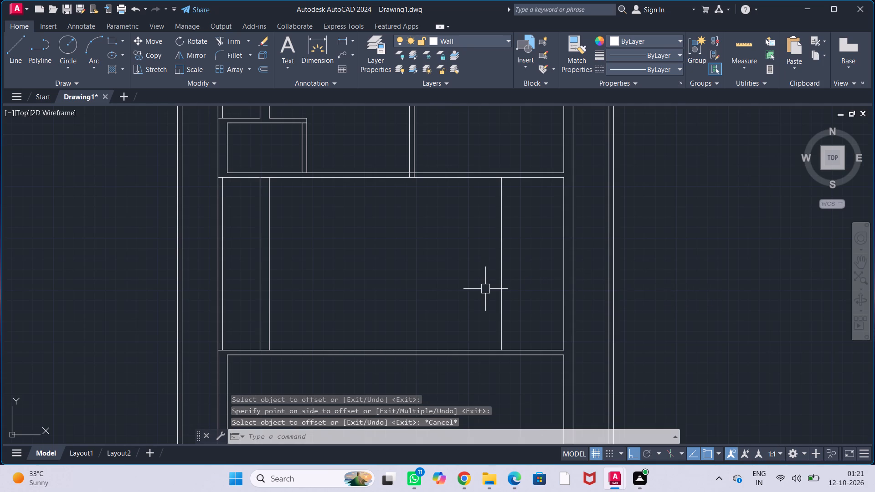
pyautogui.press('Escape')
pyautogui.press('Escape')
pyautogui.press('Escape')
# Offset the new vertical line near the middle room's right side 4.5" to the left, forming a partition wall.
pyautogui.write('off')
pyautogui.press('Return')
pyautogui.write('4.5"')
pyautogui.press('Return')
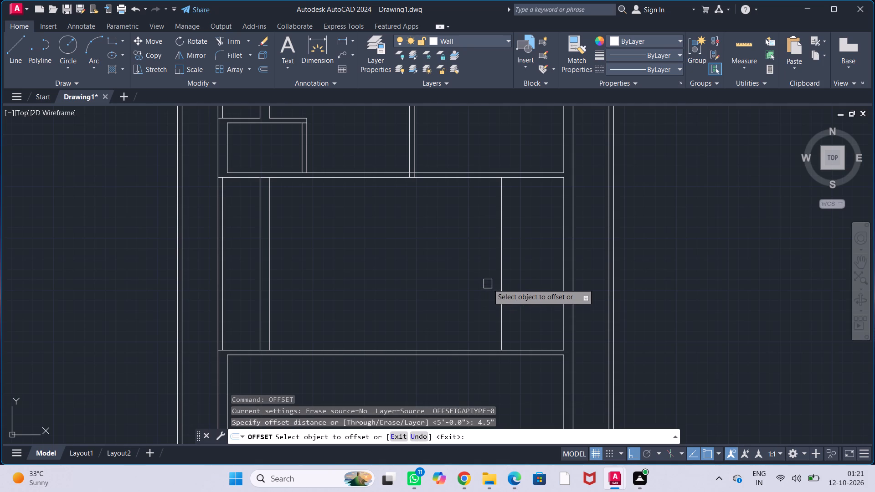
pyautogui.click(502, 287)
pyautogui.click(438, 307)
pyautogui.press('Escape')
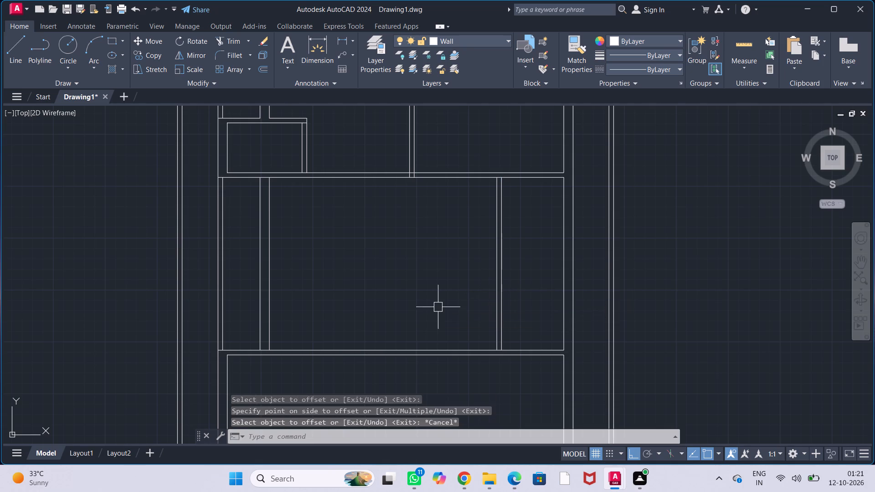
pyautogui.press('Escape')
pyautogui.press('Escape')
pyautogui.press('Escape')
pyautogui.press('Escape')
pyautogui.press('Escape')
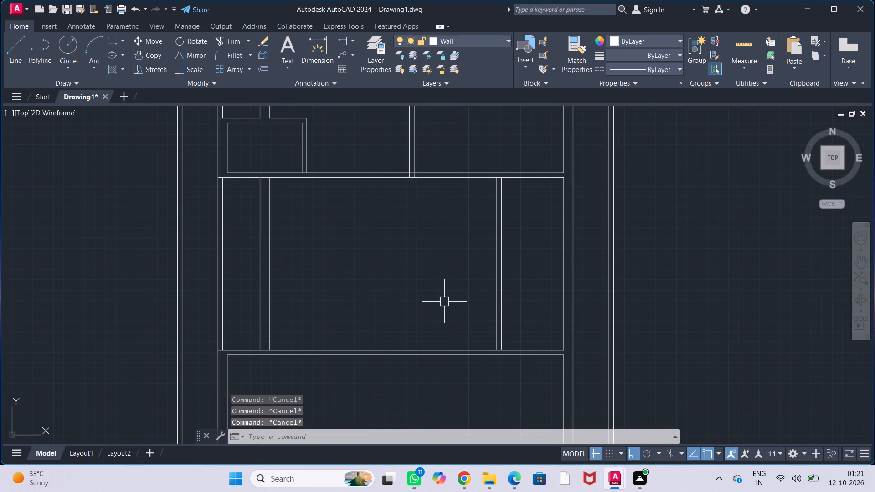
# Trim the middle room's upper and lower wall lines between the two lines of the new 4.5" partition.
pyautogui.write('trim')
pyautogui.press('Return')
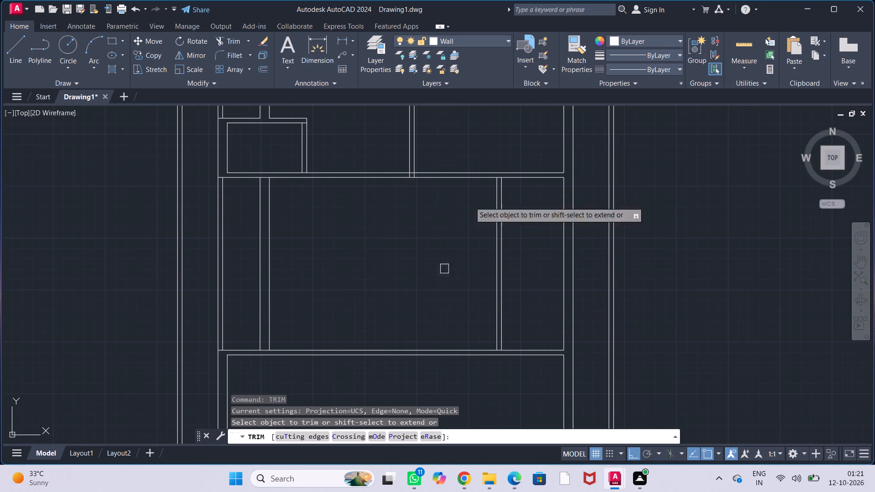
pyautogui.scroll(3, 493, 171)
pyautogui.click(512, 199)
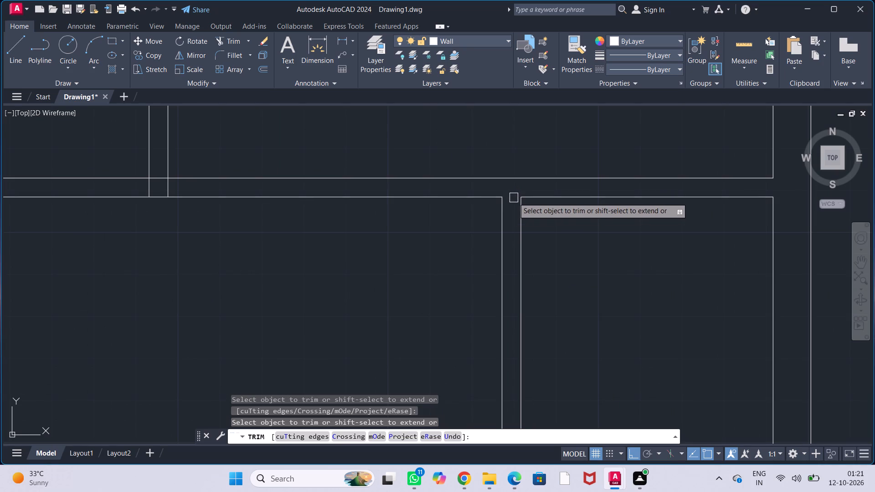
pyautogui.scroll(-2, 515, 209)
pyautogui.moveTo(538, 343); pyautogui.dragTo(531, 227, button='middle')
pyautogui.moveTo(563, 360); pyautogui.dragTo(552, 317, button='middle')
pyautogui.scroll(2, 519, 310)
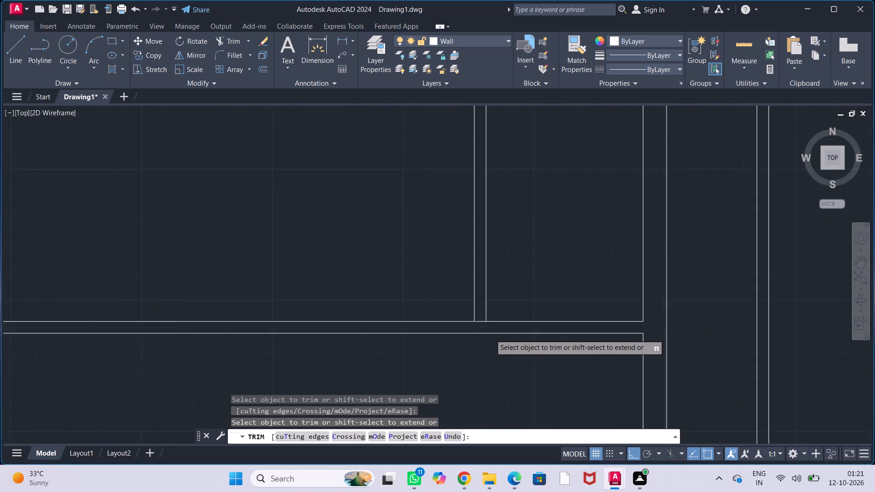
pyautogui.click(464, 325)
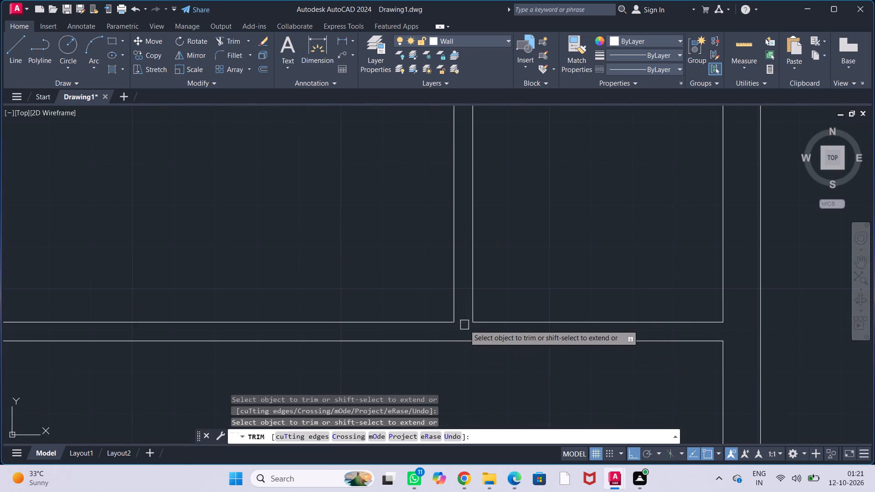
pyautogui.press('Escape')
pyautogui.press('Escape')
pyautogui.press('Escape')
pyautogui.scroll(-1, 491, 321)
pyautogui.press('Escape')
# Offset the upper wall line of the narrow right-hand room 6'6" downward, into the room.
pyautogui.scroll(-1, 491, 321)
pyautogui.moveTo(534, 201); pyautogui.dragTo(543, 292, button='middle')
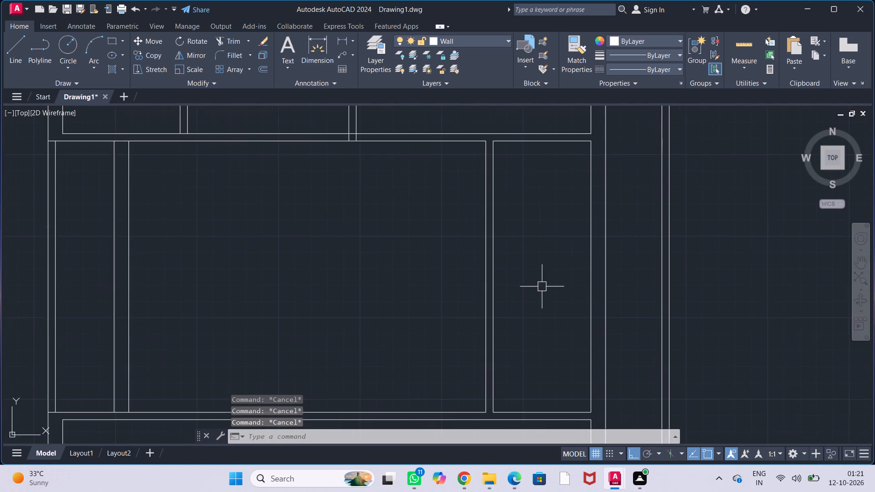
pyautogui.scroll(-1, 540, 281)
pyautogui.moveTo(540, 280); pyautogui.dragTo(542, 265, button='middle')
pyautogui.write('off')
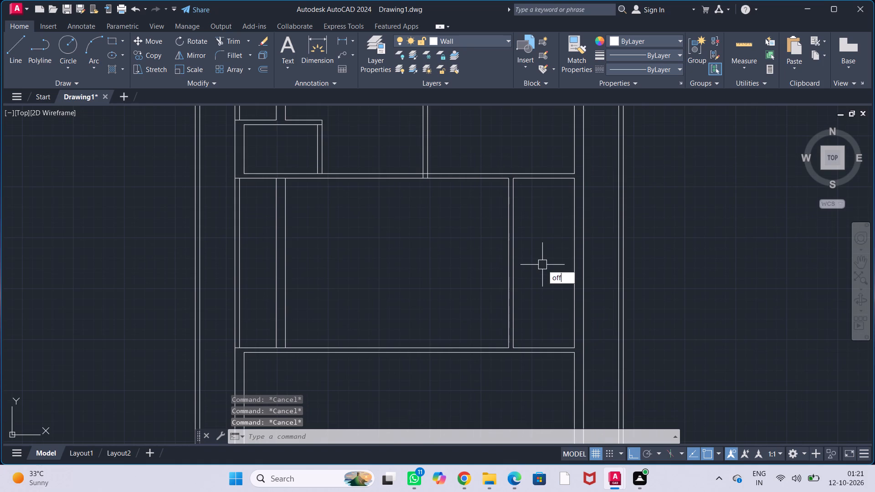
pyautogui.press('Return')
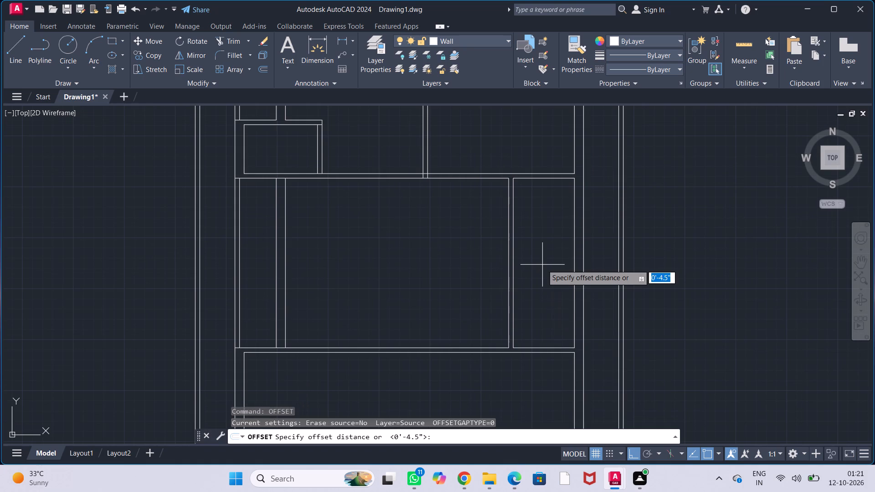
pyautogui.write('6\'6"')
pyautogui.press('Return')
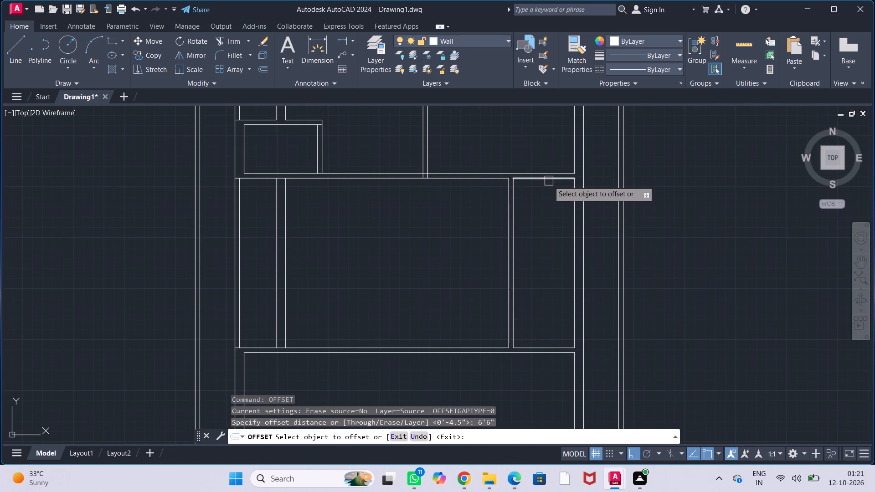
pyautogui.moveTo(549, 181); pyautogui.dragTo(548, 189)
pyautogui.click(550, 256)
pyautogui.press('Escape')
pyautogui.press('Escape')
pyautogui.press('Escape')
pyautogui.press('Escape')
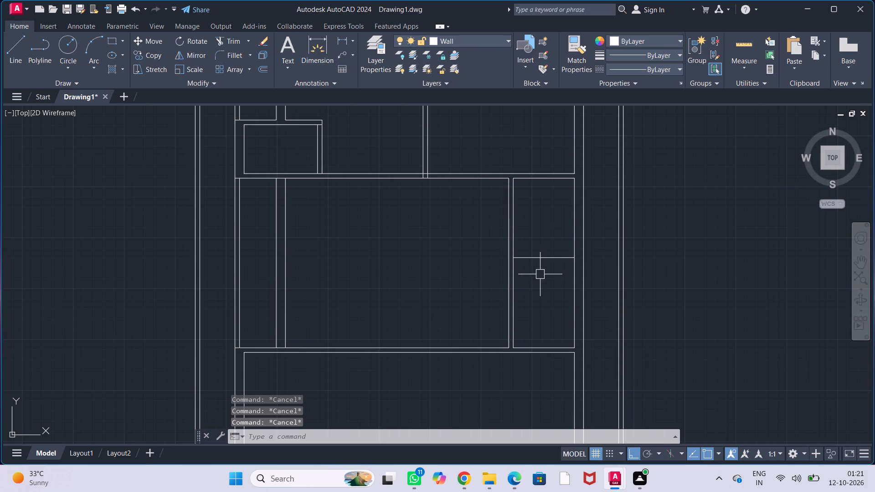
pyautogui.press('Escape')
# Offset the new horizontal line in the narrow right-hand room 4.5" downward, forming a cross partition.
pyautogui.write('off')
pyautogui.press('Return')
pyautogui.write('4.5"')
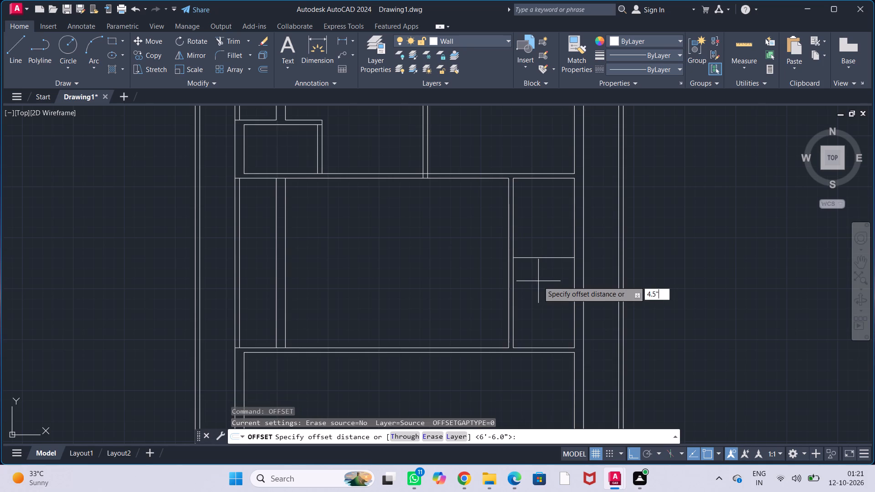
pyautogui.press('Return')
pyautogui.click(549, 254)
pyautogui.click(553, 314)
pyautogui.press('Escape')
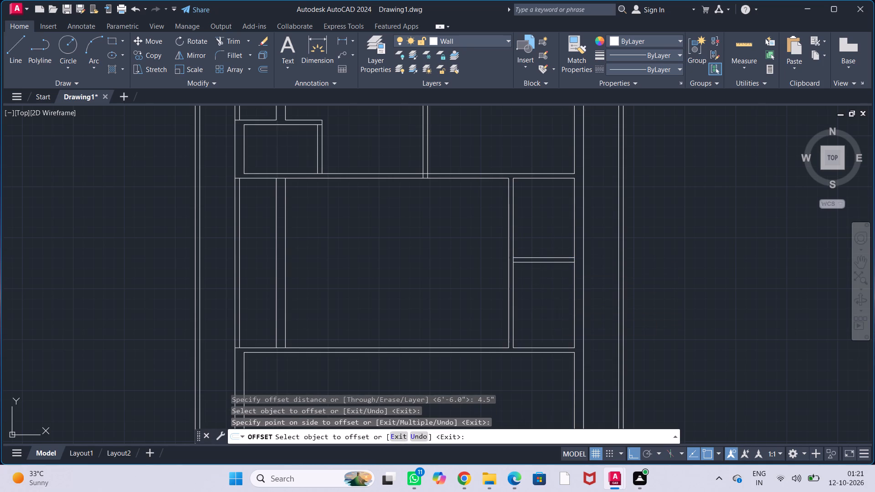
pyautogui.press('Escape')
pyautogui.press('Escape')
pyautogui.press('Escape')
pyautogui.press('Escape')
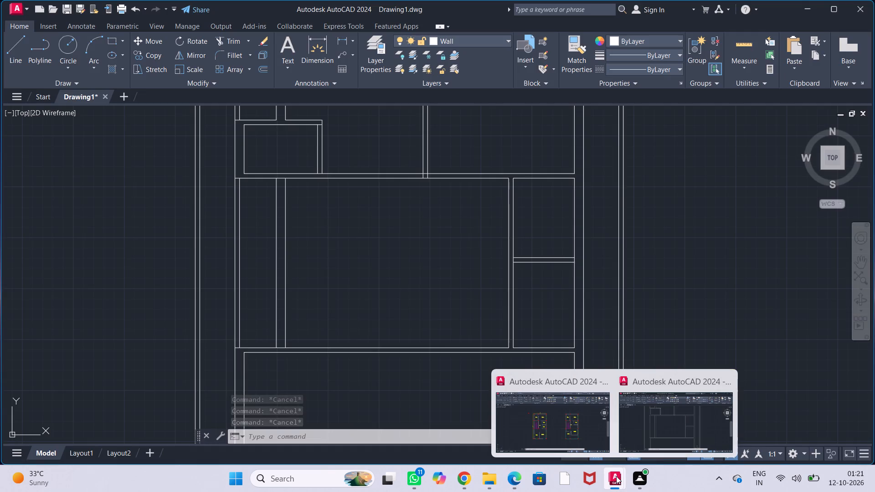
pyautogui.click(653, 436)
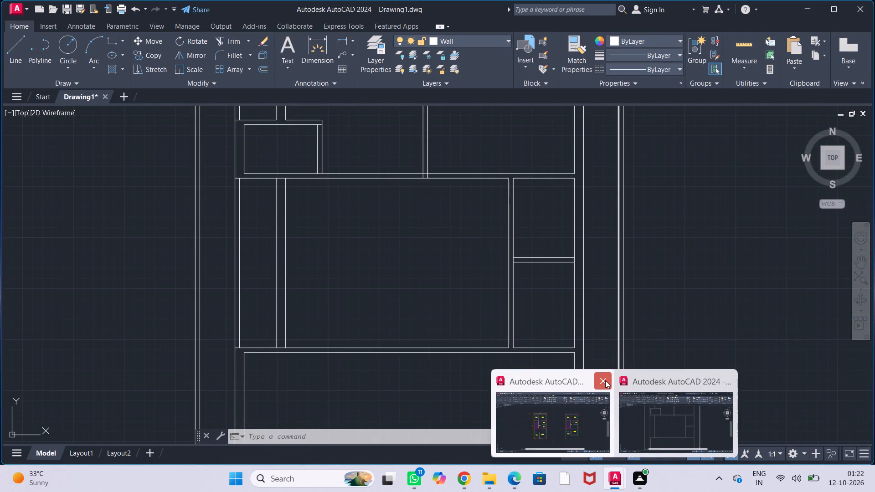
# Close the other AutoCAD window with the north facing.dwg drawing without saving its changes.
pyautogui.click(605, 380)
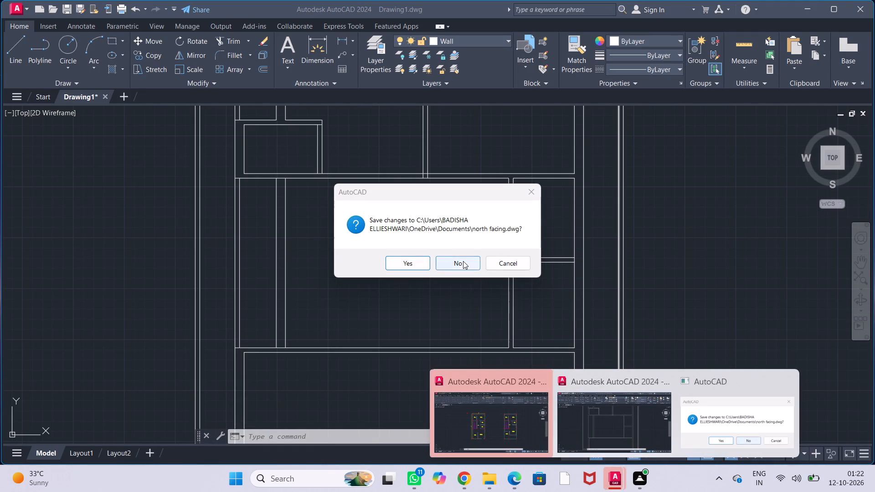
pyautogui.click(463, 261)
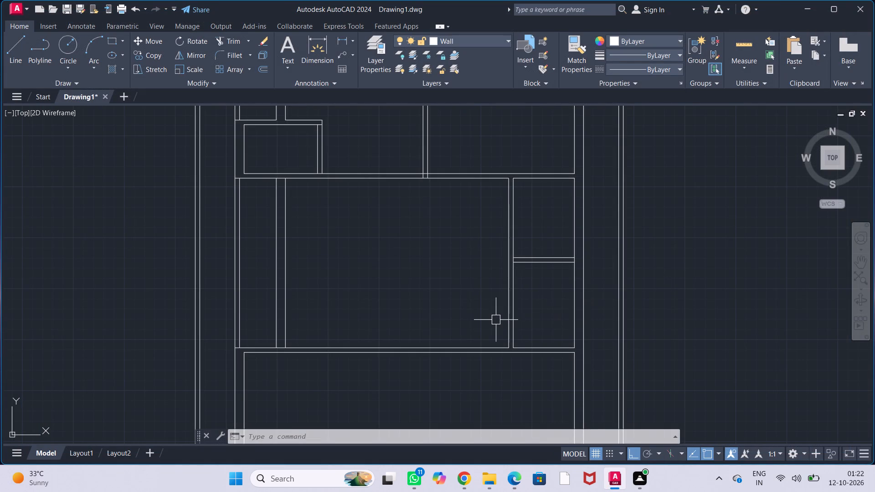
# Trim the inner left and right wall lines between the two lines of the horizontal wall above the bottommost room.
pyautogui.scroll(-1, 415, 324)
pyautogui.moveTo(423, 359); pyautogui.dragTo(425, 271, button='middle')
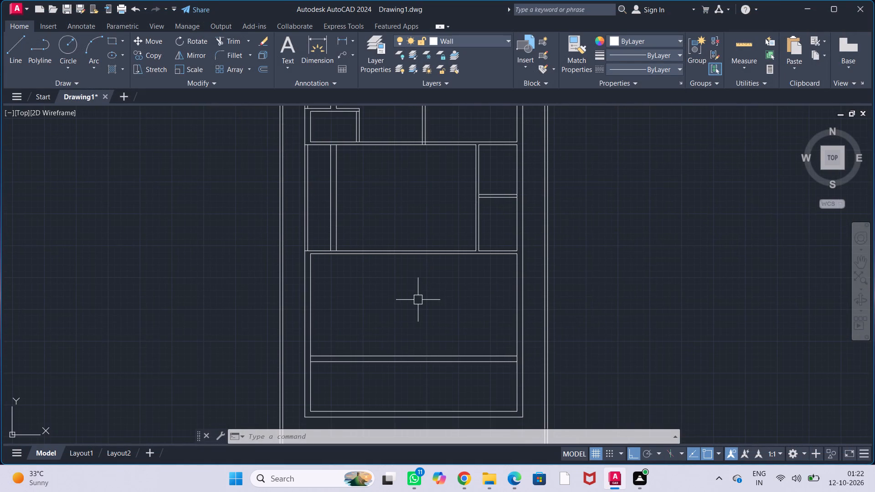
pyautogui.moveTo(417, 281); pyautogui.dragTo(407, 246, button='middle')
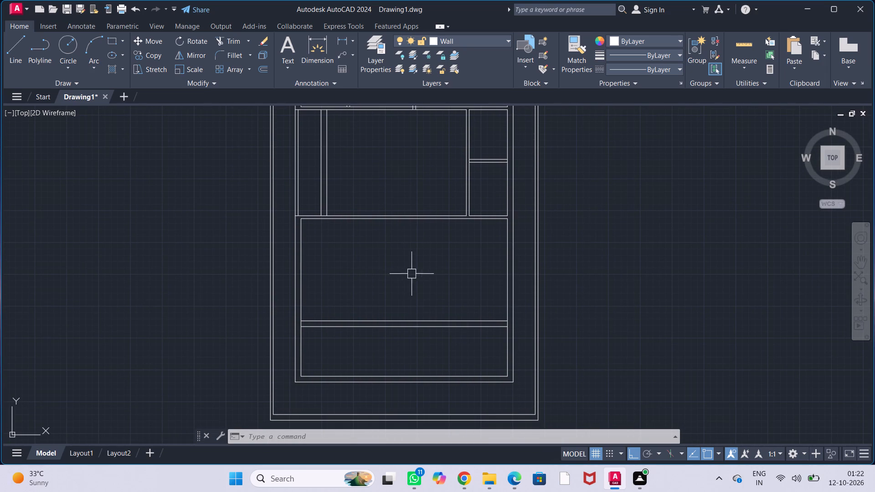
pyautogui.moveTo(443, 274); pyautogui.dragTo(443, 300, button='middle')
pyautogui.scroll(1, 404, 302)
pyautogui.moveTo(411, 304); pyautogui.dragTo(411, 303, button='middle')
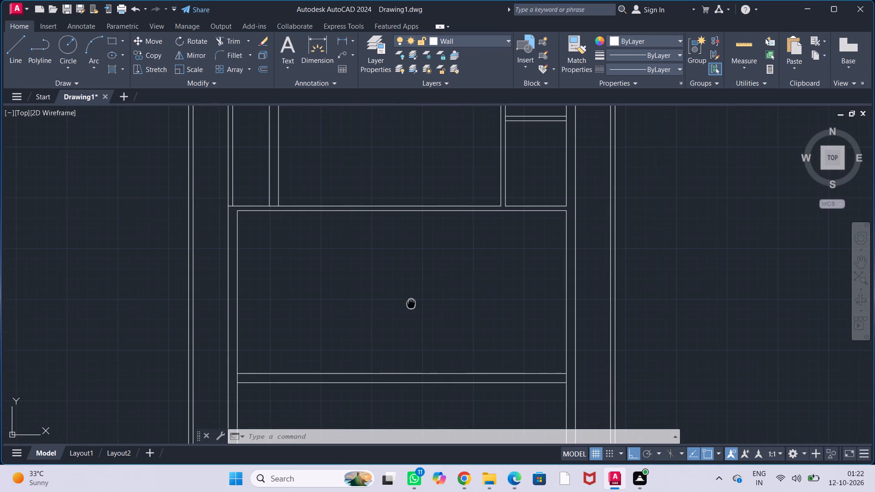
pyautogui.moveTo(411, 303); pyautogui.dragTo(397, 283, button='middle')
pyautogui.write('trim')
pyautogui.press('Return')
pyautogui.scroll(3, 205, 358)
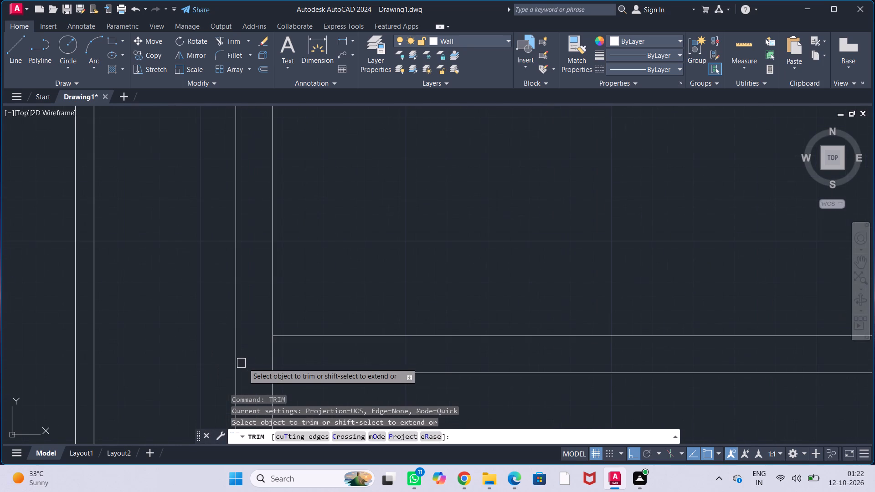
pyautogui.click(274, 357)
pyautogui.scroll(-3, 274, 349)
pyautogui.moveTo(474, 334); pyautogui.dragTo(272, 292, button='middle')
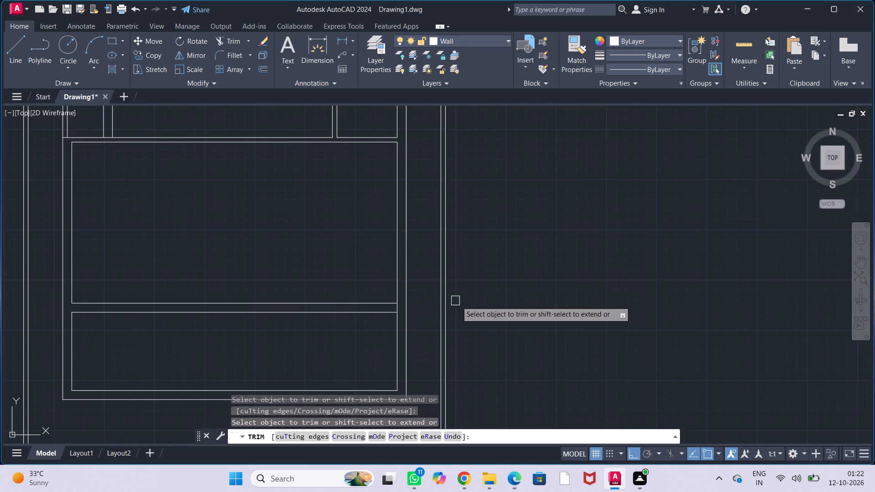
pyautogui.scroll(4, 404, 305)
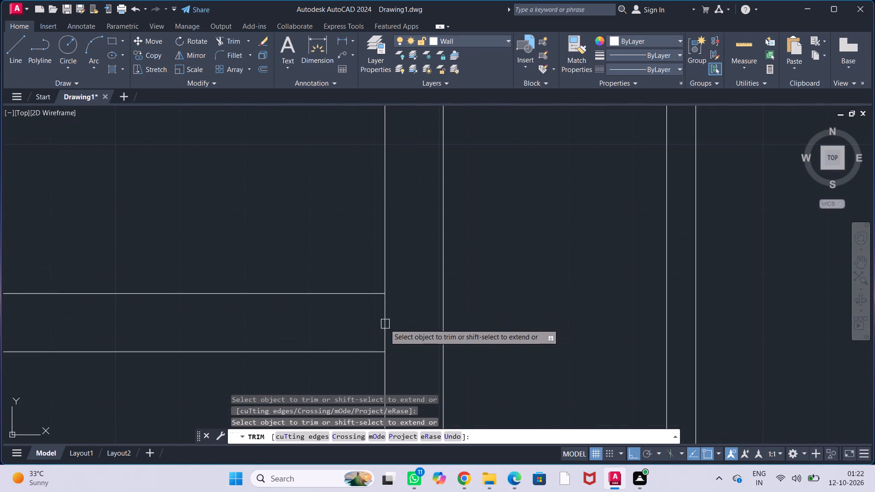
pyautogui.click(384, 324)
pyautogui.press('Escape')
pyautogui.press('Escape')
pyautogui.press('Escape')
pyautogui.press('Escape')
pyautogui.press('Escape')
# Offset the inner right wall line of the large room below the middle room 12' to the left.
pyautogui.scroll(-3, 371, 323)
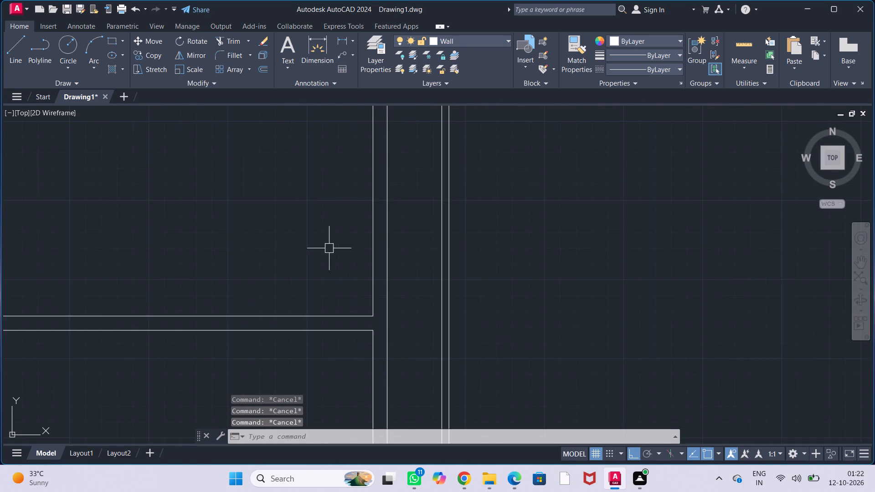
pyautogui.scroll(-2, 329, 248)
pyautogui.moveTo(335, 252); pyautogui.dragTo(413, 290, button='middle')
pyautogui.moveTo(397, 286); pyautogui.dragTo(459, 286, button='middle')
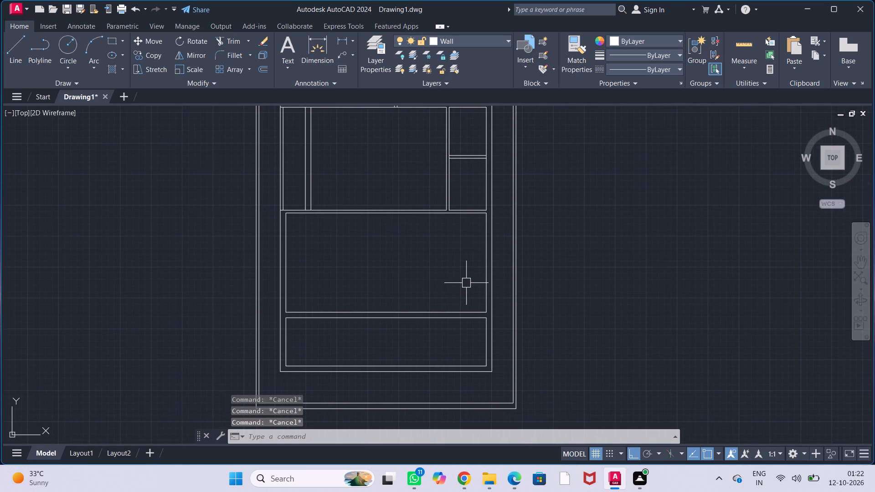
pyautogui.scroll(1, 431, 285)
pyautogui.moveTo(444, 287); pyautogui.dragTo(464, 311, button='middle')
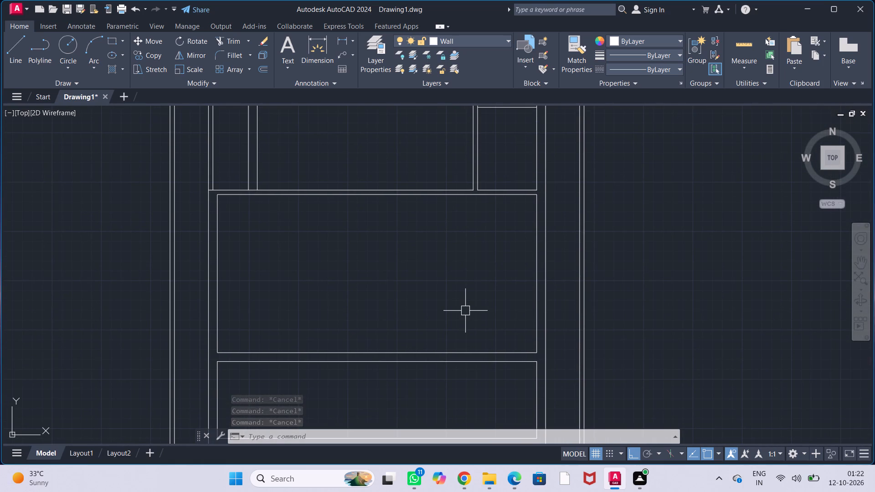
pyautogui.write('ofr')
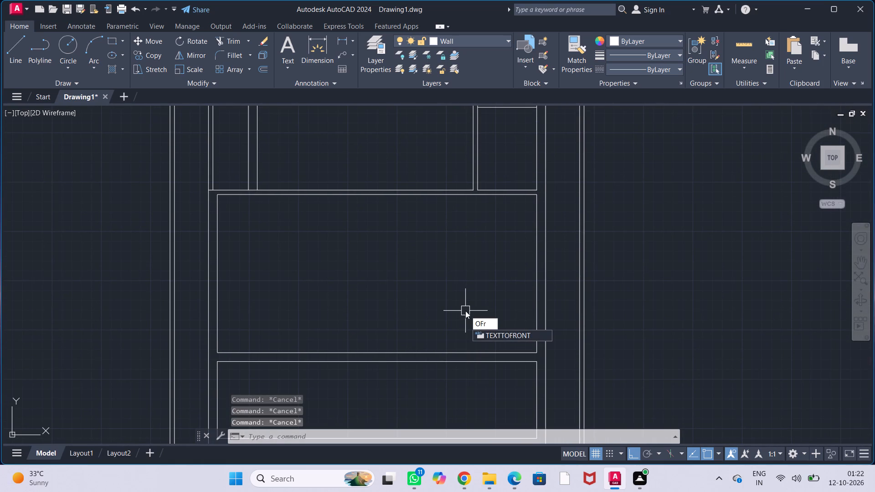
pyautogui.press('BackSpace')
pyautogui.press('f')
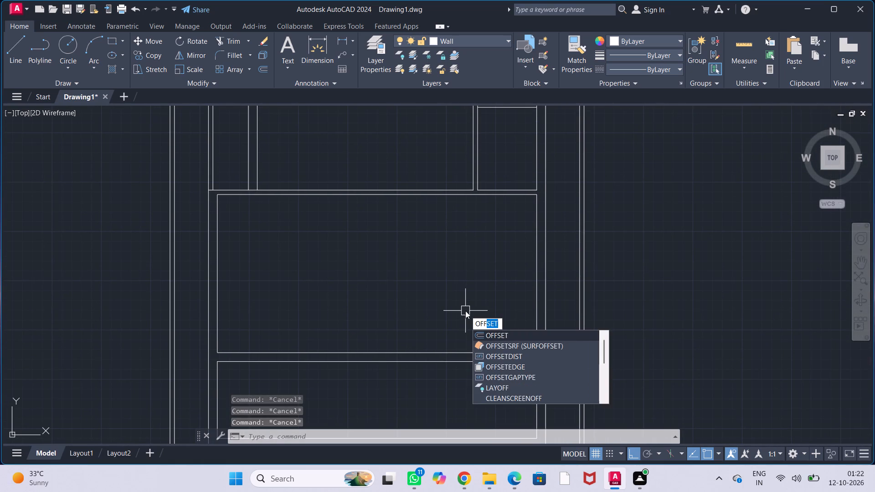
pyautogui.press('Return')
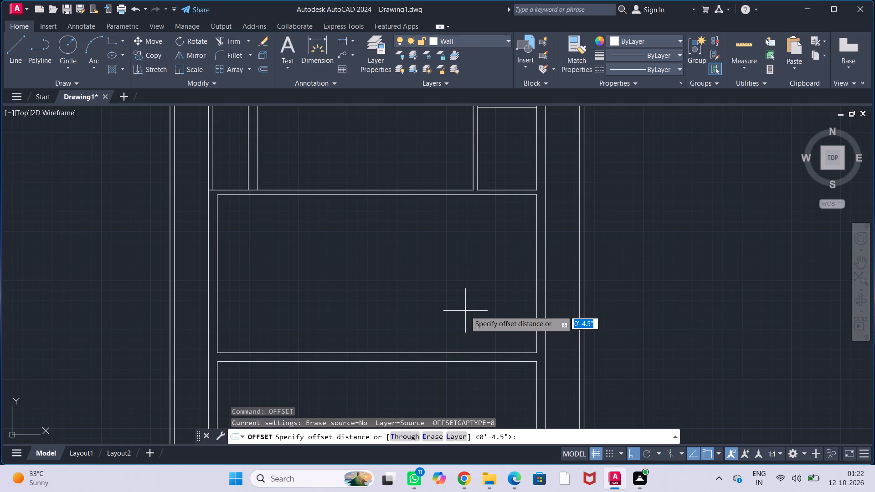
pyautogui.write("12'")
pyautogui.press('Return')
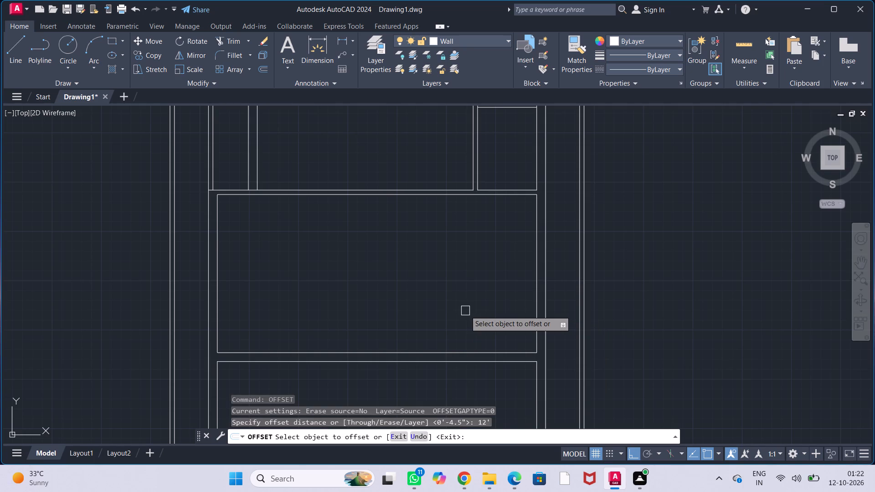
pyautogui.click(535, 299)
pyautogui.click(398, 314)
pyautogui.press('Escape')
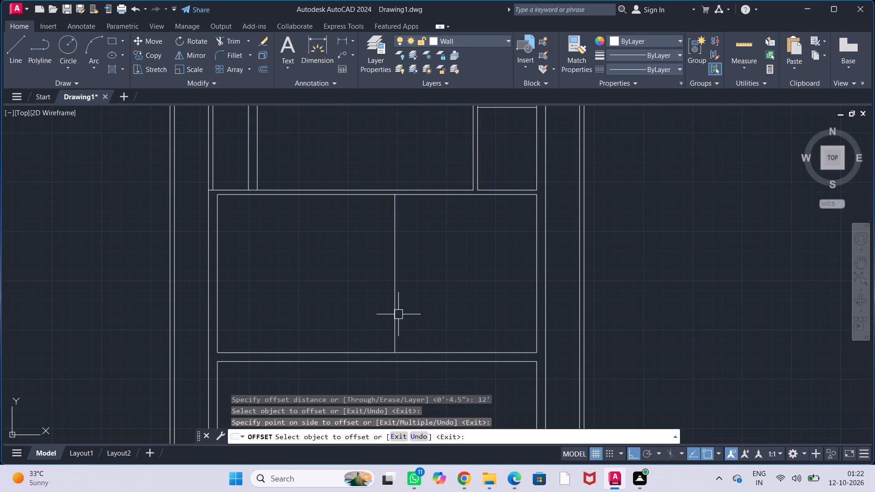
pyautogui.press('Escape')
pyautogui.press('Escape')
pyautogui.press('Escape')
# Offset the new vertical line in the large lower room 4.5" to the left, forming a partition wall.
pyautogui.write('off')
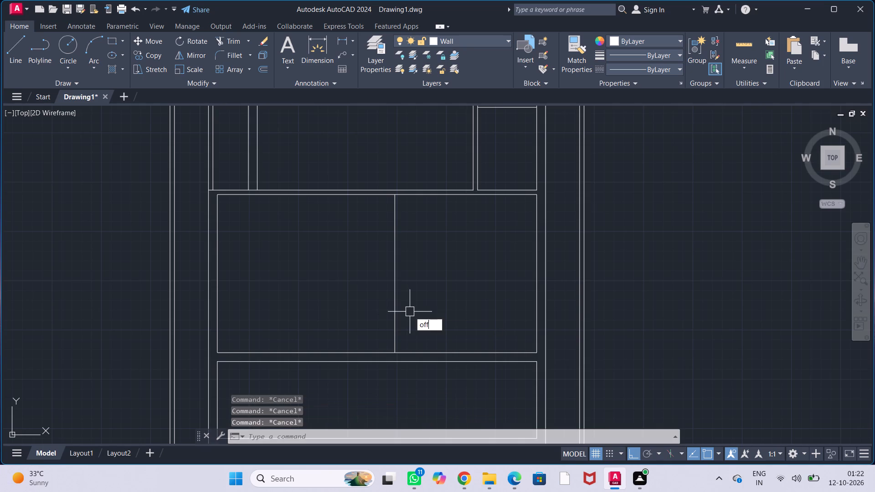
pyautogui.press('Return')
pyautogui.write('4.5')
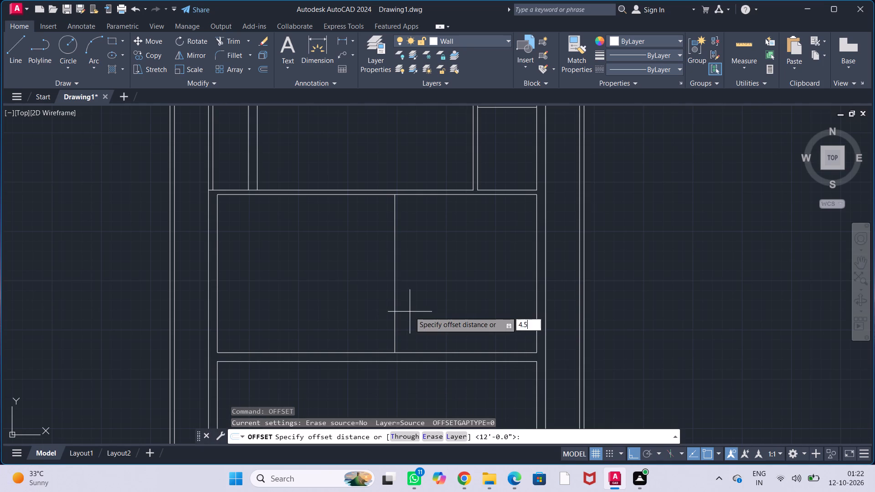
pyautogui.hotkey('shift', '"')
pyautogui.press('Return')
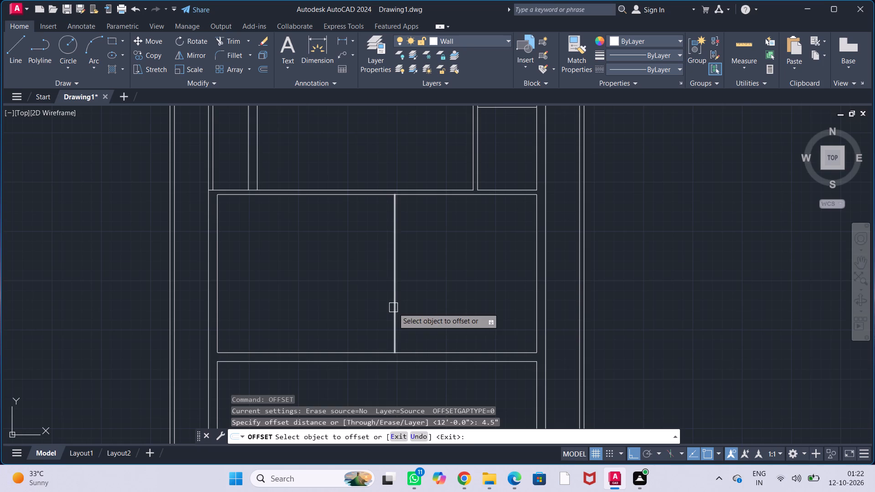
pyautogui.click(393, 308)
pyautogui.click(302, 317)
pyautogui.press('Escape')
pyautogui.press('Escape')
pyautogui.press('Escape')
pyautogui.press('Escape')
pyautogui.press('Escape')
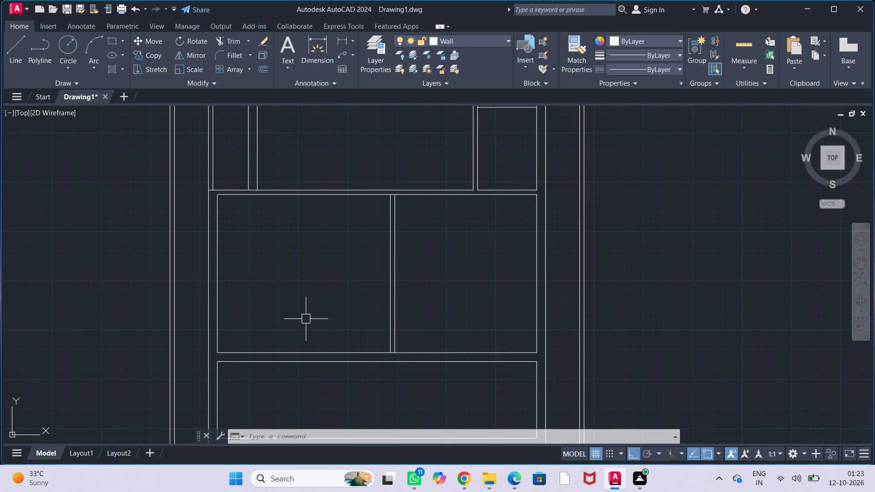
# Examine the bottommost room and the surrounding plot boundary at the lower end of the floor plan.
pyautogui.moveTo(314, 286); pyautogui.dragTo(288, 143, button='middle')
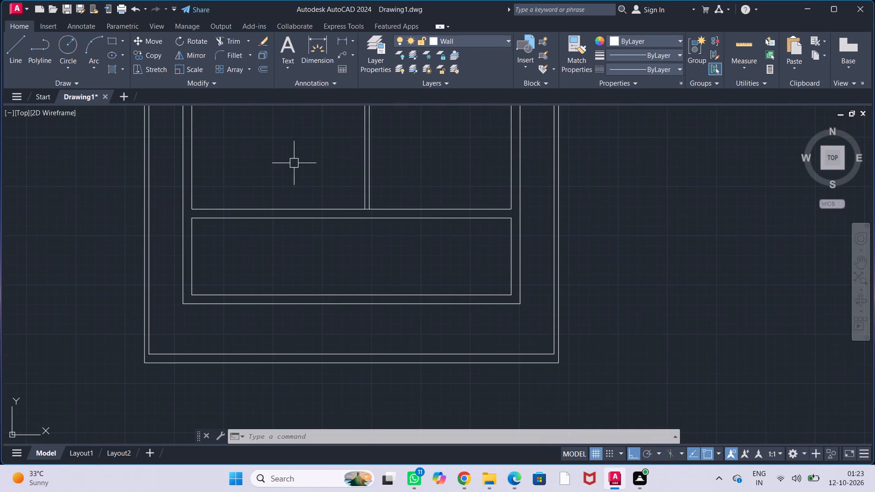
pyautogui.moveTo(373, 255); pyautogui.dragTo(405, 283, button='middle')
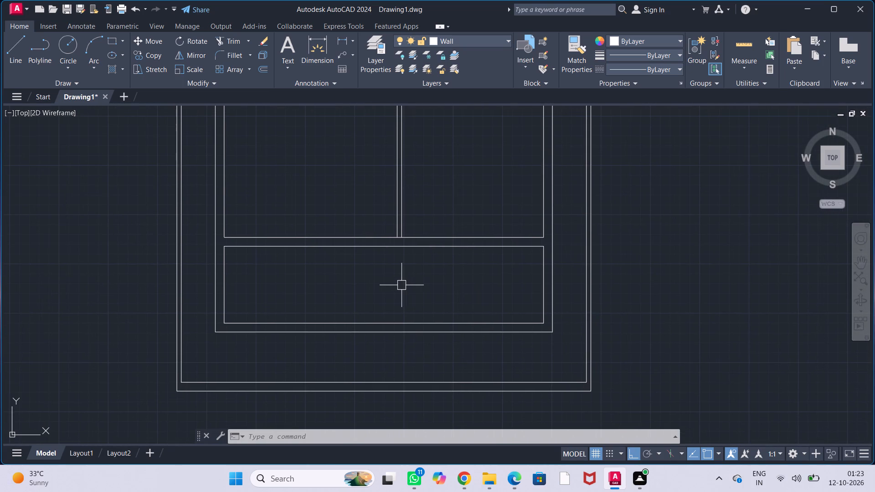
pyautogui.moveTo(401, 285); pyautogui.dragTo(457, 292, button='middle')
pyautogui.moveTo(458, 304); pyautogui.dragTo(440, 278, button='middle')
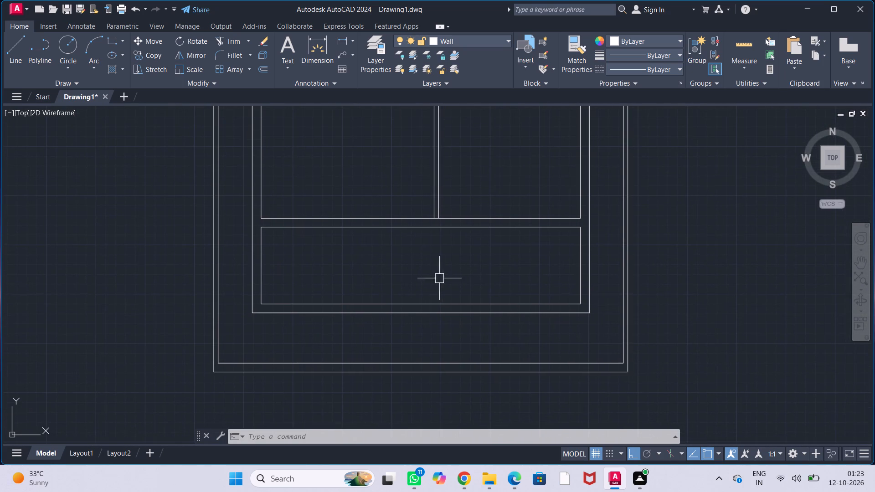
pyautogui.moveTo(459, 269); pyautogui.dragTo(443, 267, button='middle')
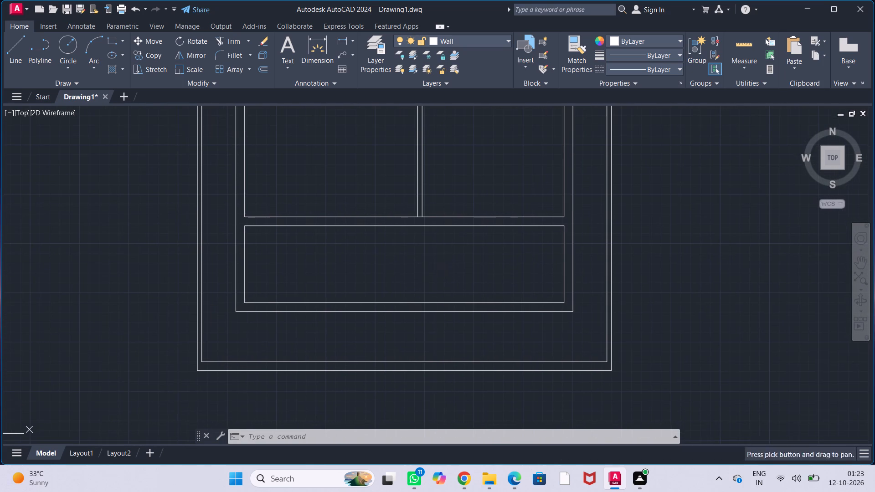
pyautogui.moveTo(548, 260); pyautogui.dragTo(529, 261, button='middle')
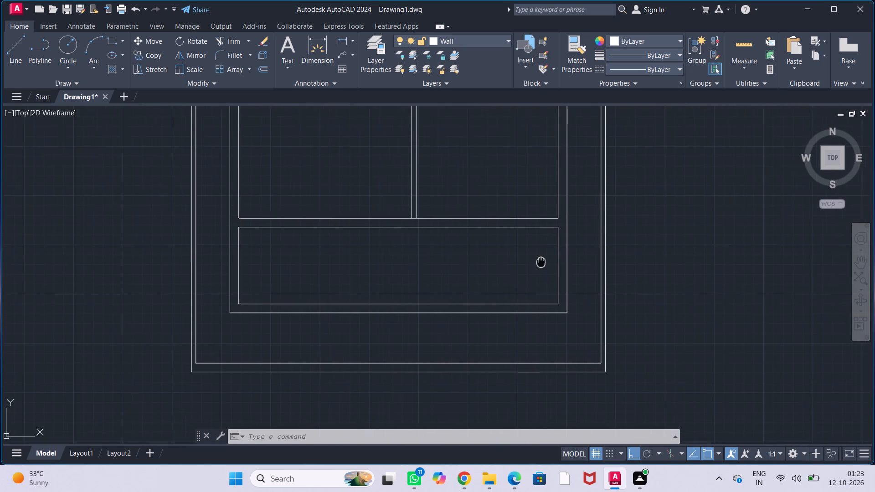
pyautogui.moveTo(529, 261); pyautogui.dragTo(507, 260, button='middle')
pyautogui.scroll(1, 478, 267)
pyautogui.moveTo(483, 266); pyautogui.dragTo(568, 263, button='middle')
pyautogui.moveTo(530, 271); pyautogui.dragTo(559, 269, button='middle')
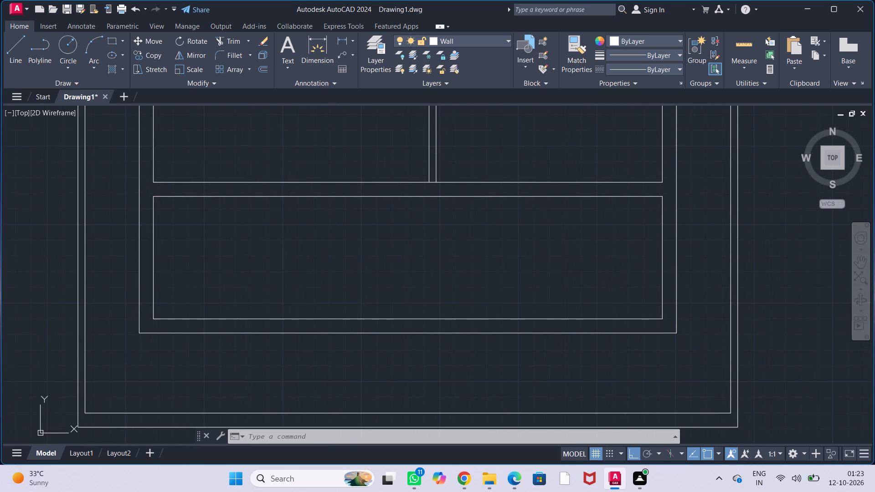
pyautogui.middleClick(555, 268)
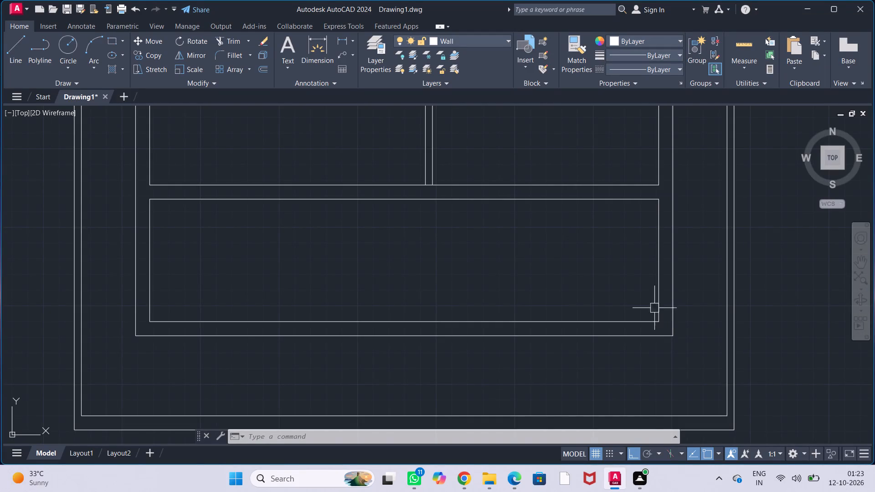
pyautogui.moveTo(678, 359); pyautogui.dragTo(678, 343, button='middle')
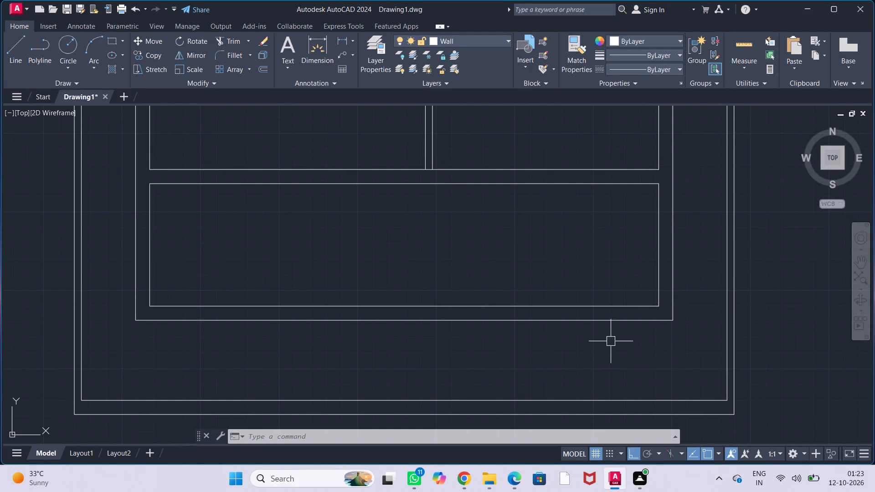
pyautogui.moveTo(613, 338); pyautogui.dragTo(620, 330, button='middle')
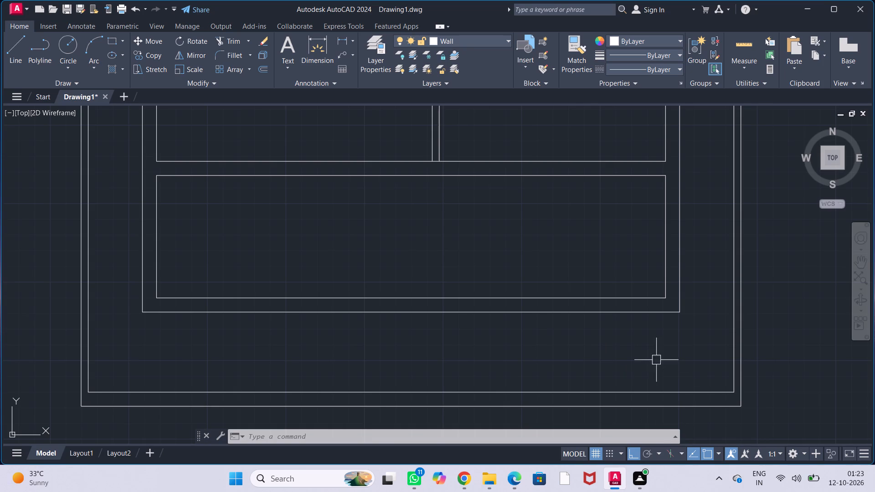
pyautogui.moveTo(649, 354); pyautogui.dragTo(701, 364, button='middle')
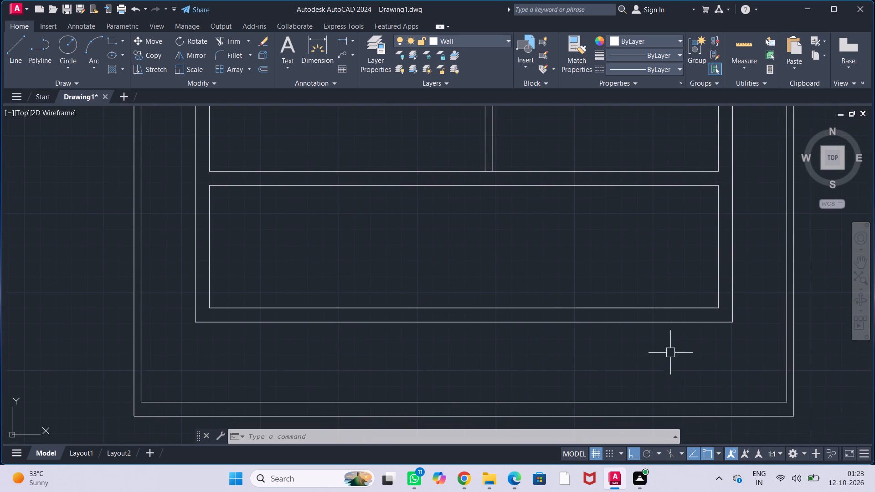
pyautogui.moveTo(640, 256); pyautogui.dragTo(614, 277, button='middle')
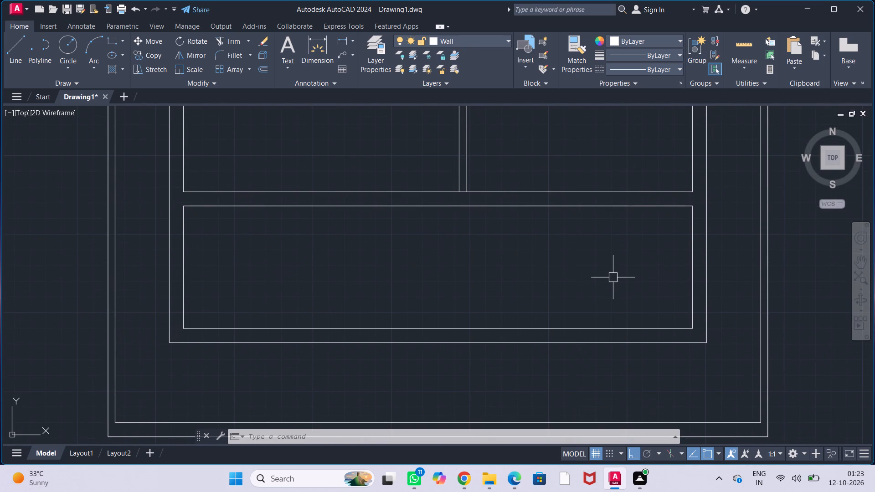
# Offset the inner right wall line of the bottommost room 3'3" to the left to mark the stair landing edge.
pyautogui.write('oh')
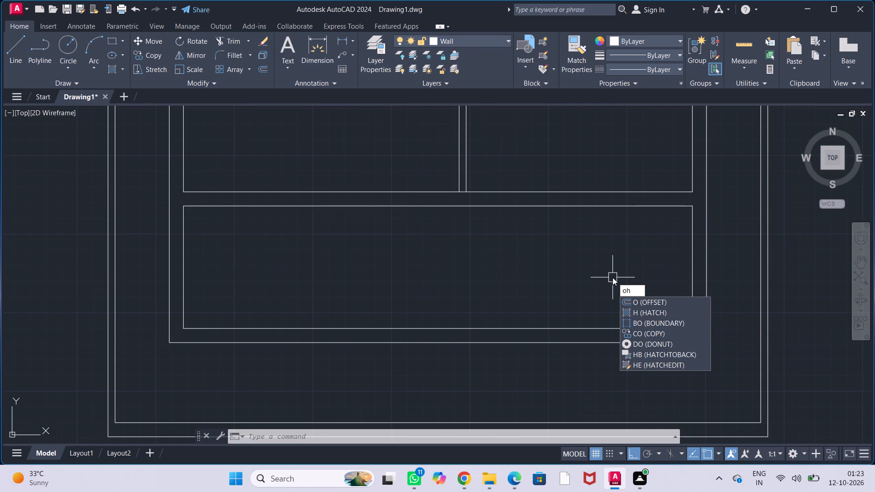
pyautogui.press('BackSpace')
pyautogui.write('ff')
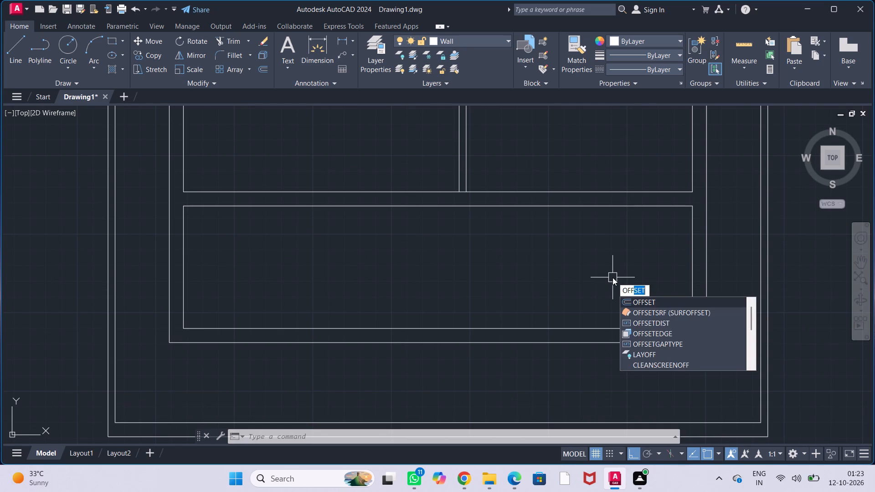
pyautogui.press('Return')
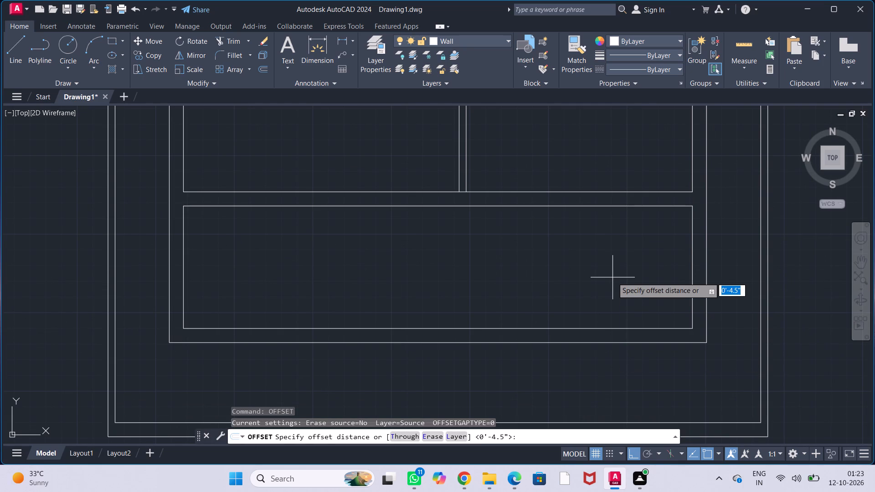
pyautogui.press('3')
pyautogui.write("'3")
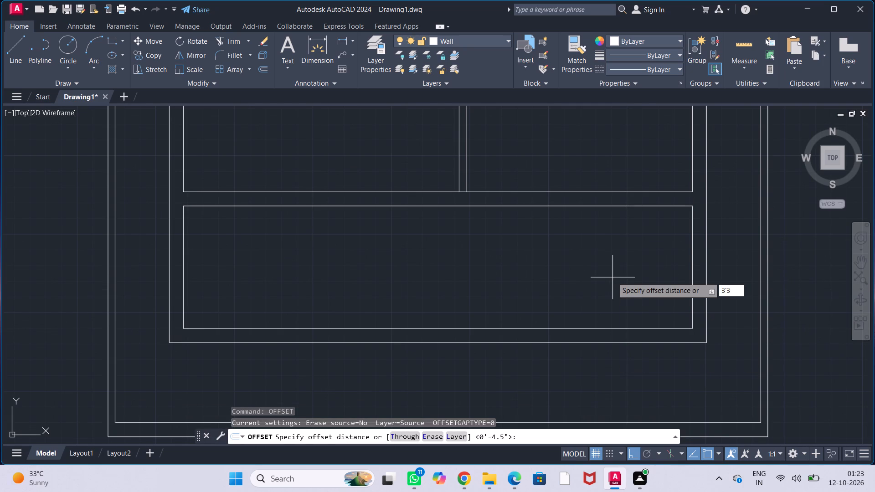
pyautogui.hotkey('shift', '"')
pyautogui.press('Return')
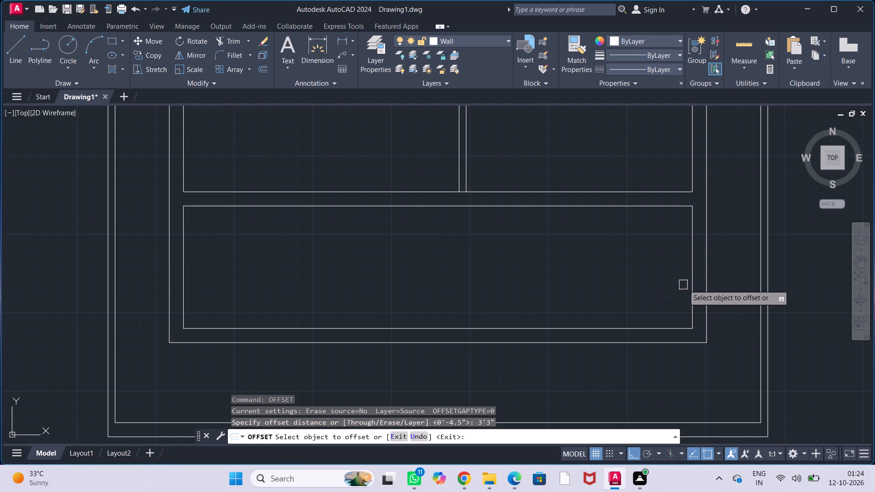
pyautogui.click(690, 285)
pyautogui.click(586, 292)
pyautogui.press('Escape')
pyautogui.press('Escape')
pyautogui.press('Escape')
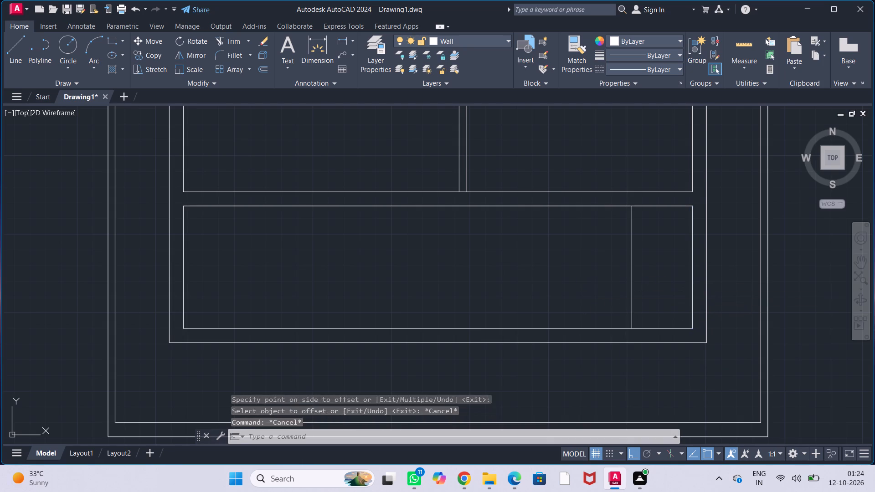
pyautogui.press('Escape')
pyautogui.press('Escape')
# Offset the landing edge line successively to the left at 1' spacing to add ten more stair tread lines.
pyautogui.write('off')
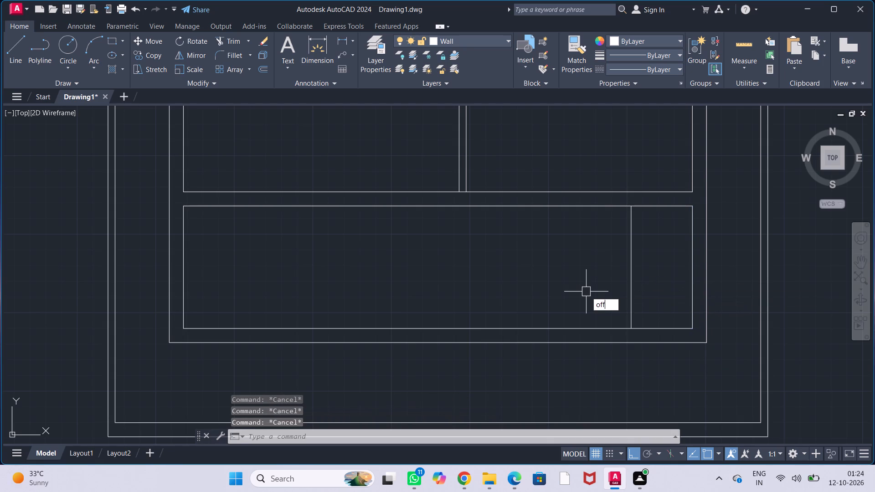
pyautogui.press('Return')
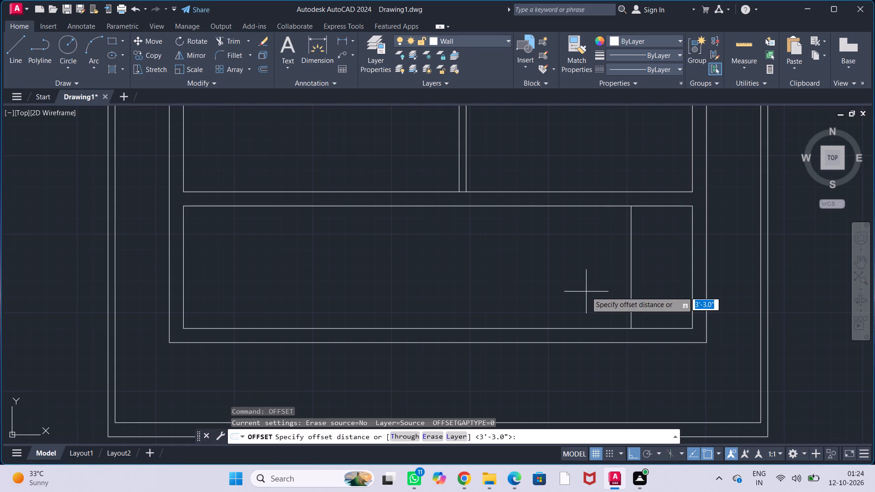
pyautogui.write("1'")
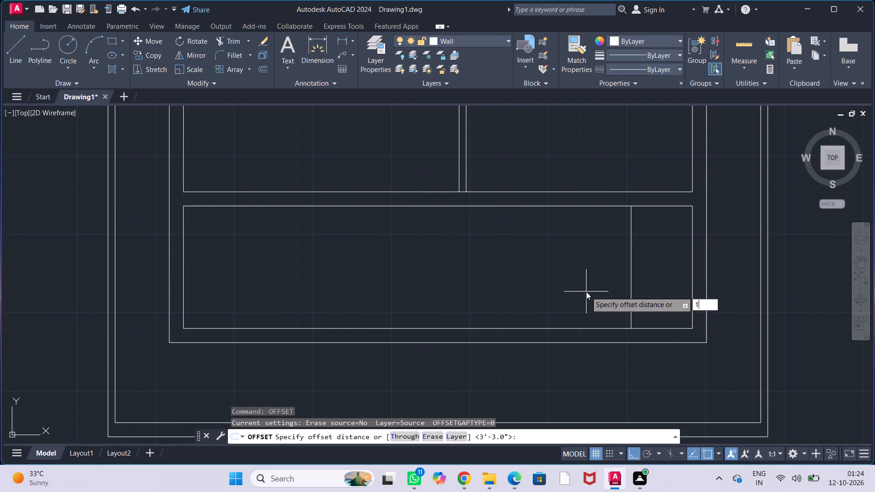
pyautogui.press('Return')
pyautogui.moveTo(633, 283); pyautogui.dragTo(627, 284)
pyautogui.click(609, 287)
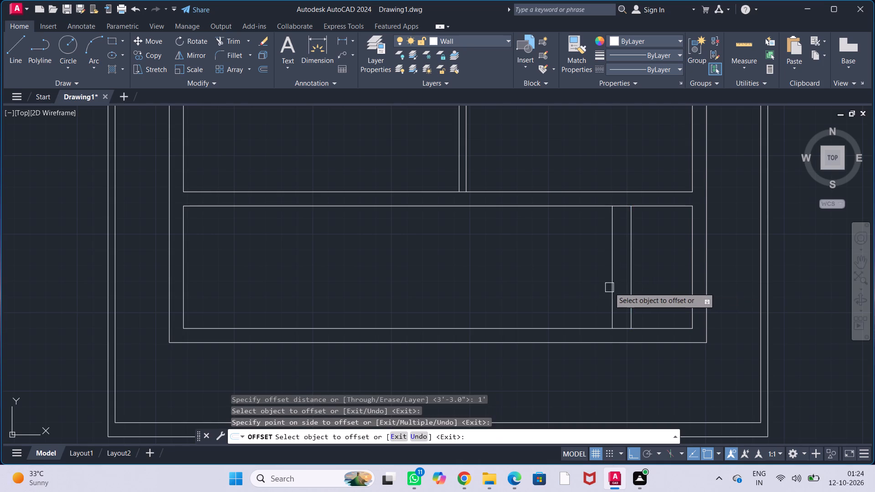
pyautogui.click(615, 288)
pyautogui.click(571, 293)
pyautogui.click(591, 295)
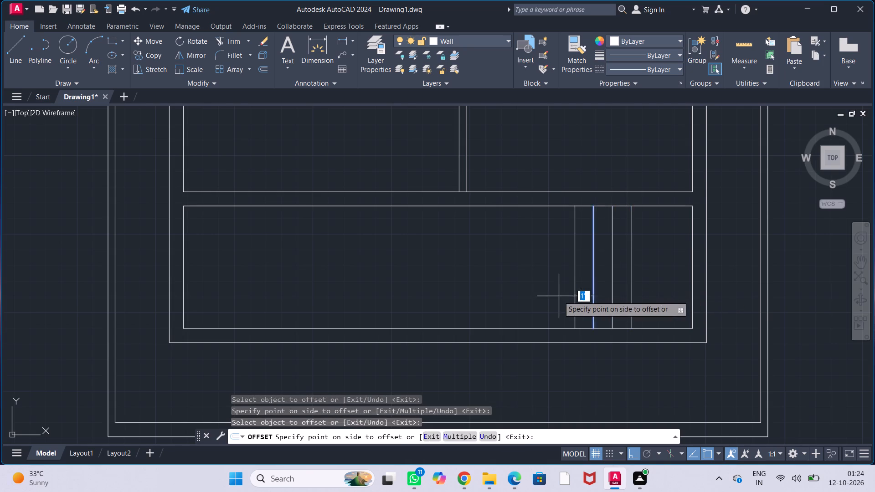
pyautogui.click(559, 296)
pyautogui.click(574, 298)
pyautogui.click(546, 297)
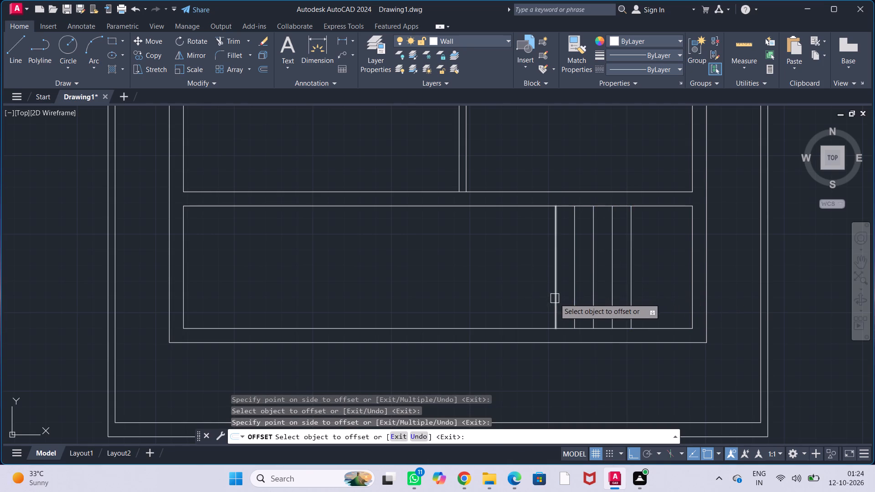
pyautogui.click(555, 298)
pyautogui.click(492, 300)
pyautogui.click(539, 302)
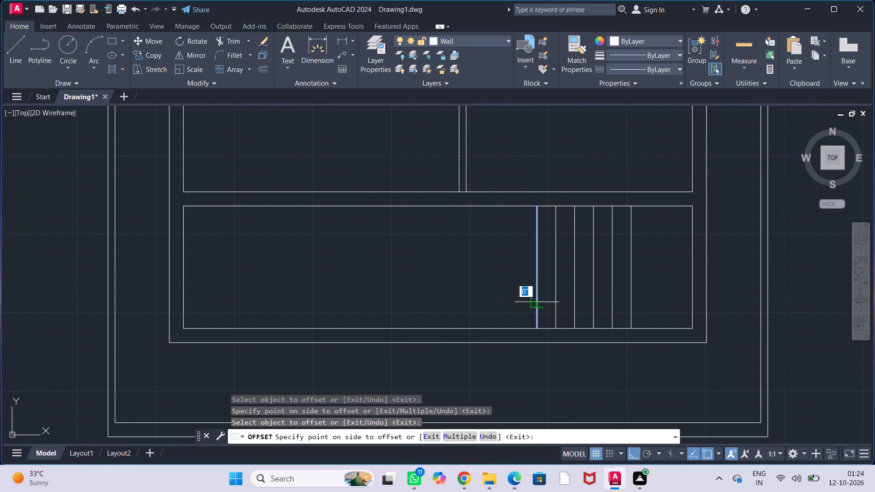
pyautogui.click(485, 303)
pyautogui.click(517, 307)
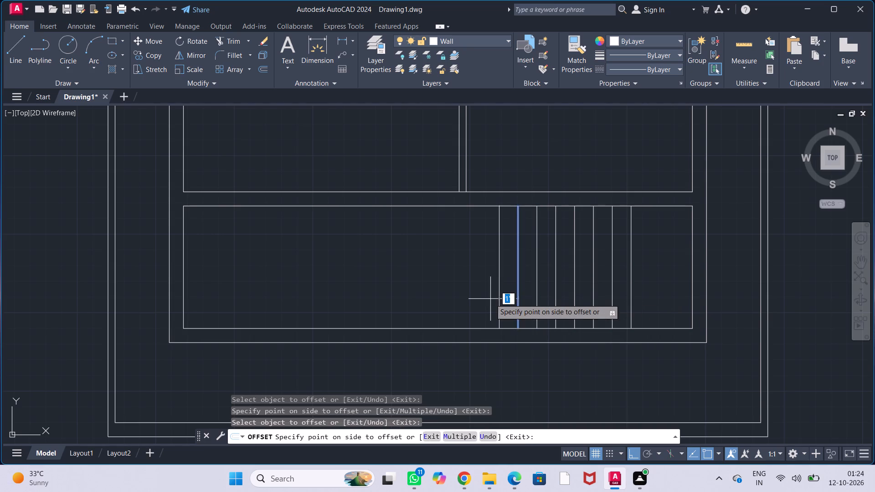
pyautogui.click(490, 299)
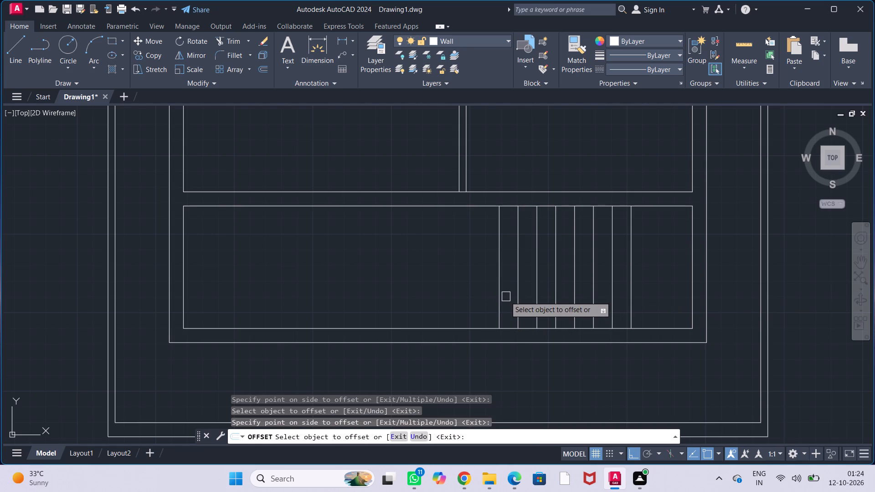
pyautogui.click(501, 297)
pyautogui.click(471, 297)
pyautogui.click(479, 299)
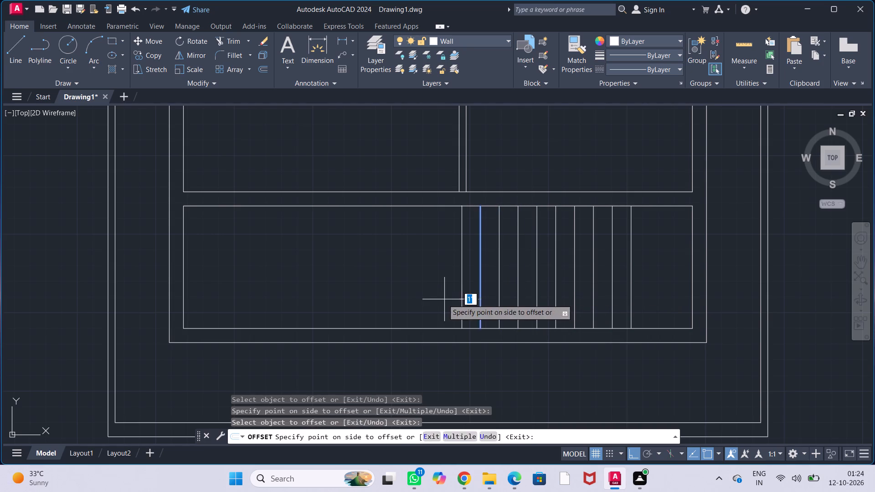
pyautogui.click(443, 299)
pyautogui.click(459, 300)
pyautogui.click(445, 298)
pyautogui.press('Escape')
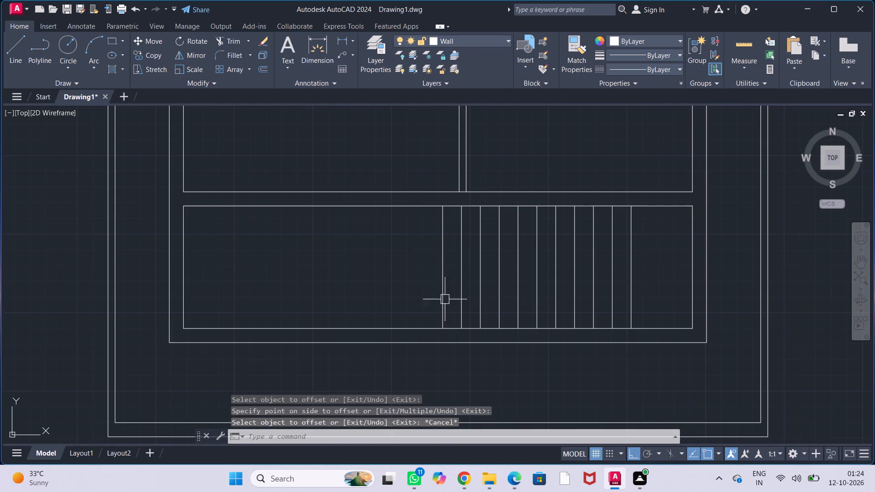
pyautogui.press('Escape')
pyautogui.press('Escape')
pyautogui.press('Escape')
pyautogui.press('Escape')
pyautogui.press('Escape')
# Draw a horizontal line joining the midpoints of the rightmost and leftmost tread lines, dividing the stair into two flights.
pyautogui.moveTo(365, 281); pyautogui.dragTo(367, 287, button='middle')
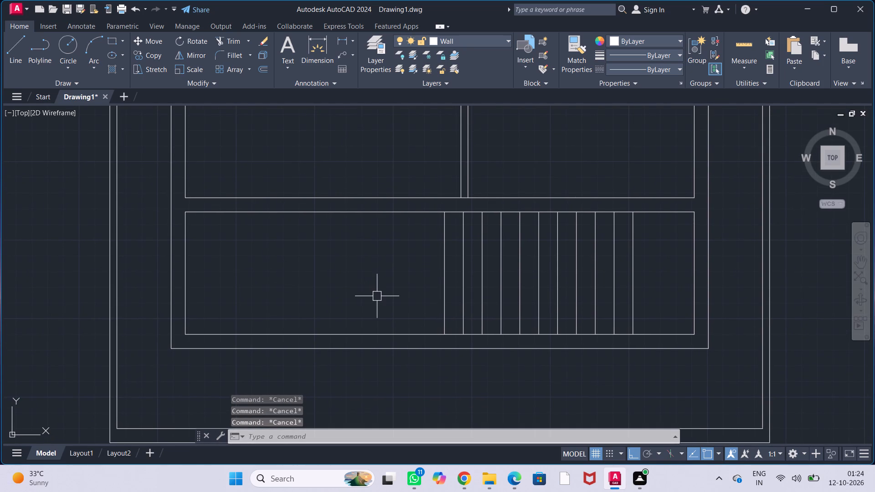
pyautogui.press('l')
pyautogui.press('Return')
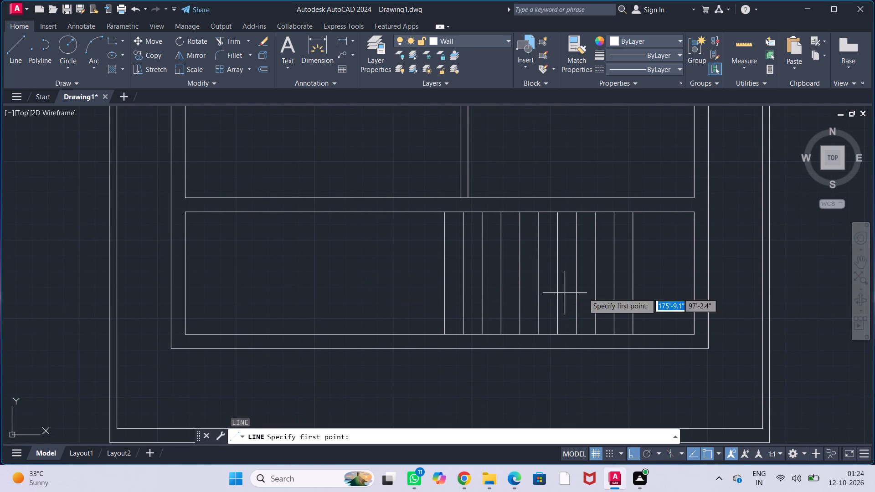
pyautogui.click(633, 276)
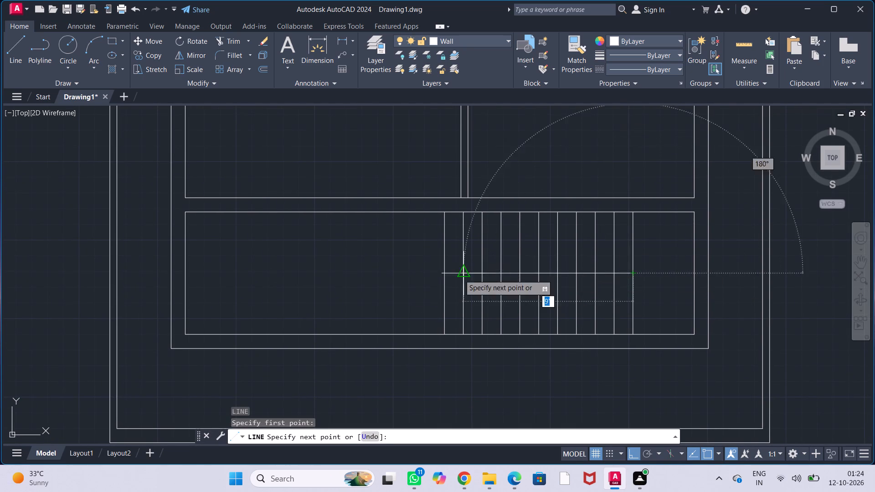
pyautogui.click(444, 277)
pyautogui.press('Escape')
pyautogui.press('Escape')
pyautogui.press('Escape')
pyautogui.press('Escape')
pyautogui.press('Escape')
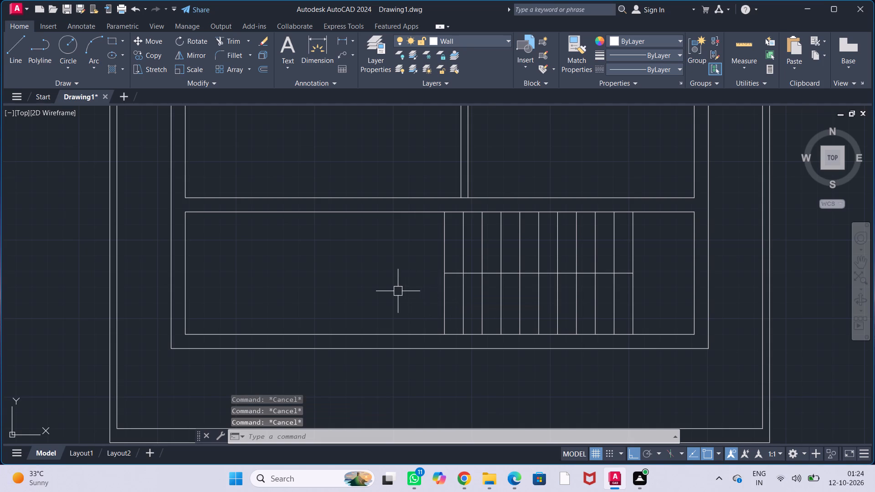
# Trim away the portions of all the stair tread lines that lie above the horizontal dividing line.
pyautogui.moveTo(409, 306); pyautogui.dragTo(386, 303, button='middle')
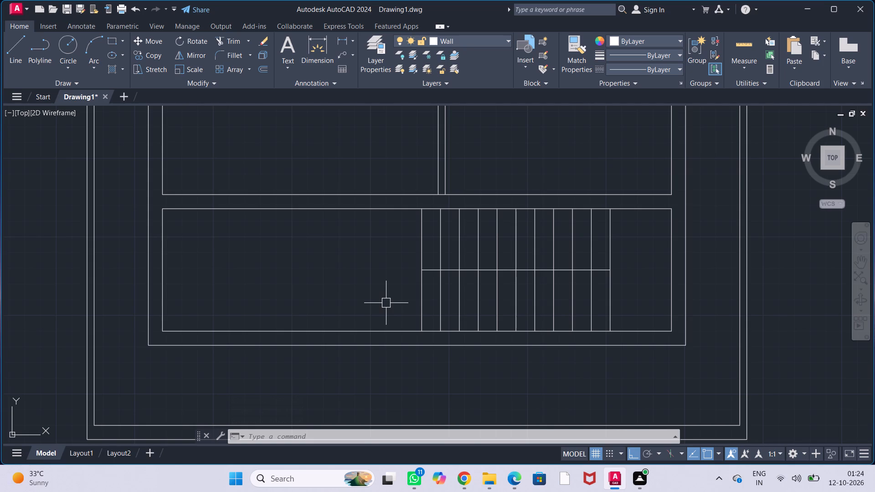
pyautogui.moveTo(385, 292); pyautogui.dragTo(371, 278, button='middle')
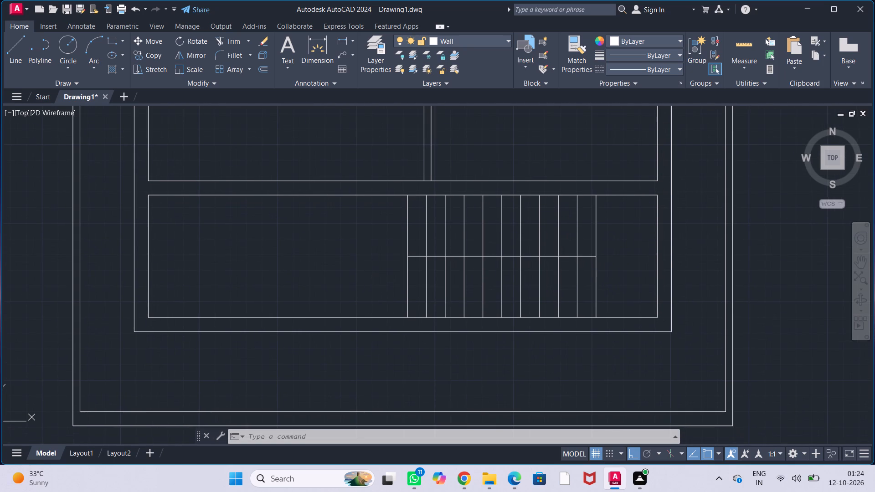
pyautogui.write('trim')
pyautogui.press('Return')
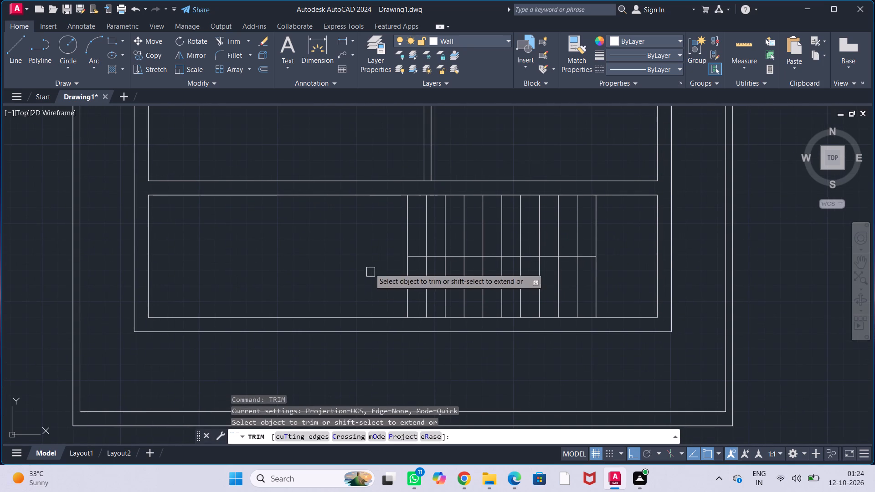
pyautogui.moveTo(387, 220); pyautogui.dragTo(614, 231)
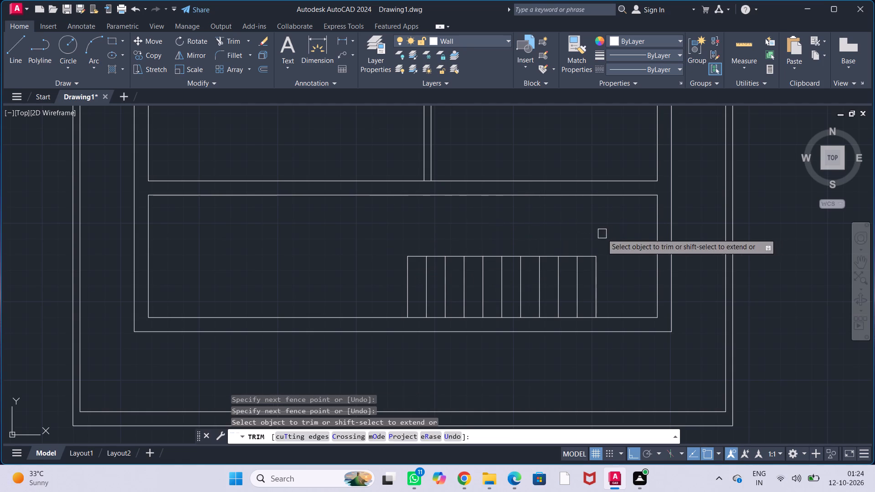
pyautogui.press('Escape')
pyautogui.press('Escape')
pyautogui.press('Escape')
pyautogui.press('Escape')
pyautogui.press('Escape')
# Copy the eleven lower-flight tread lines straight up so they start at the dividing line and form the upper flight.
pyautogui.moveTo(618, 298); pyautogui.dragTo(565, 289)
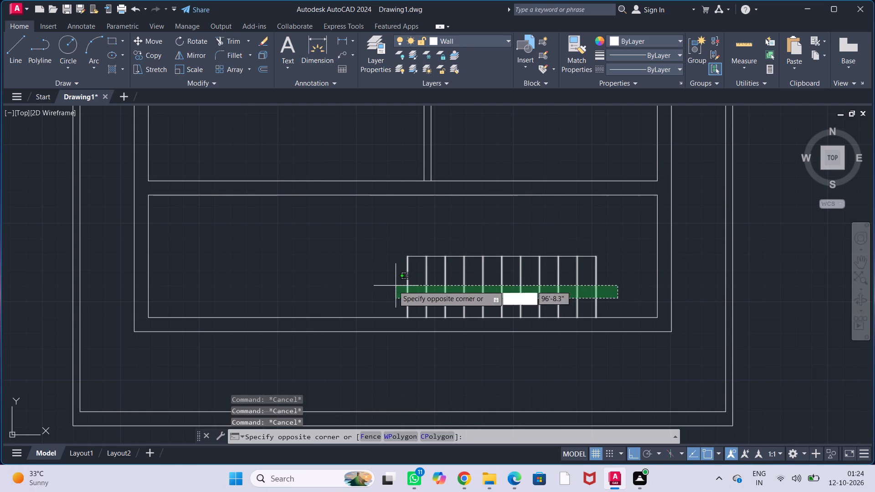
pyautogui.click(388, 286)
pyautogui.write('co')
pyautogui.press('Return')
pyautogui.click(406, 318)
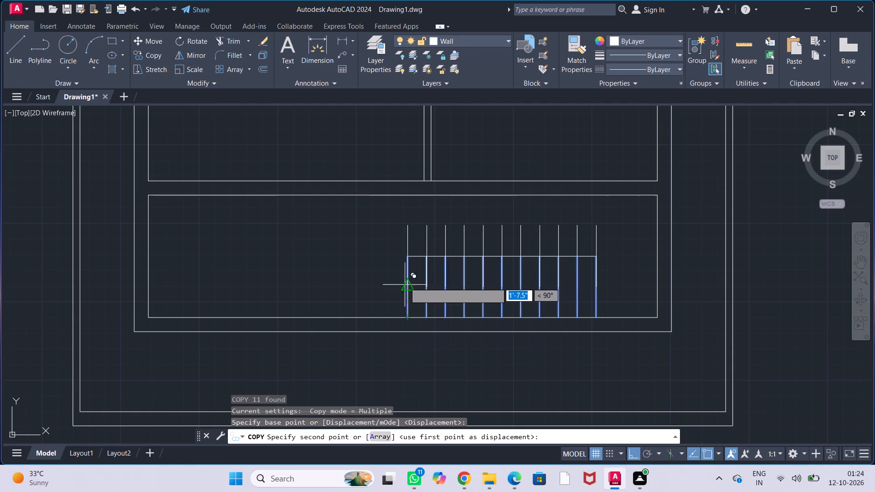
pyautogui.click(407, 256)
pyautogui.press('Escape')
pyautogui.press('Escape')
pyautogui.press('Escape')
pyautogui.press('Escape')
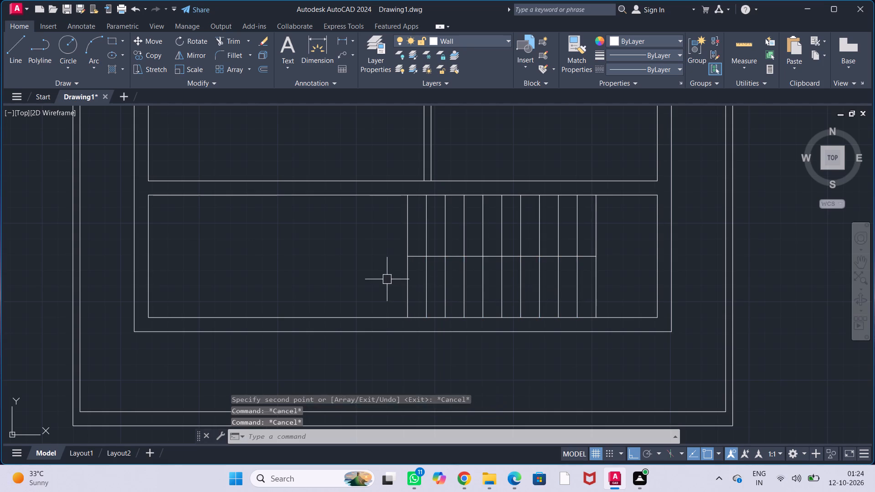
pyautogui.press('Escape')
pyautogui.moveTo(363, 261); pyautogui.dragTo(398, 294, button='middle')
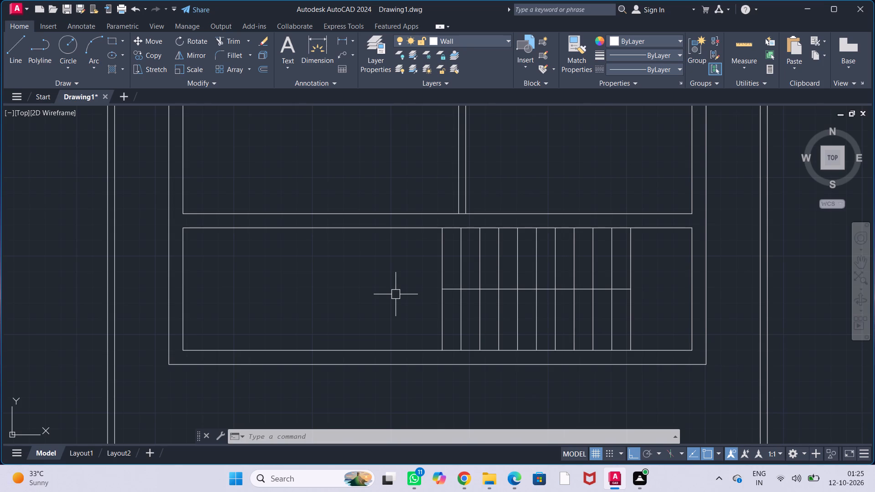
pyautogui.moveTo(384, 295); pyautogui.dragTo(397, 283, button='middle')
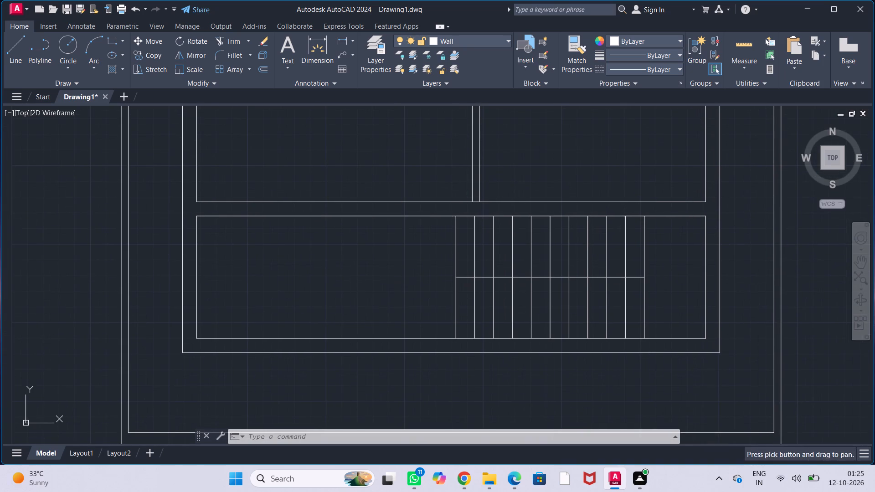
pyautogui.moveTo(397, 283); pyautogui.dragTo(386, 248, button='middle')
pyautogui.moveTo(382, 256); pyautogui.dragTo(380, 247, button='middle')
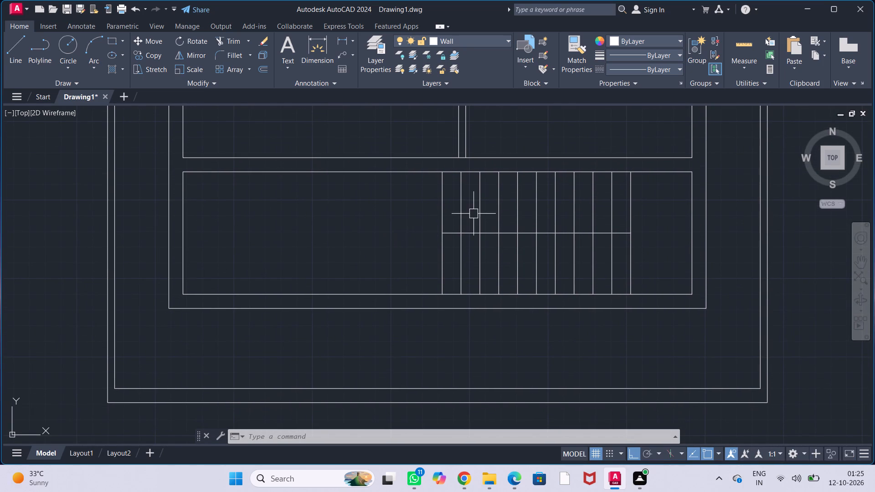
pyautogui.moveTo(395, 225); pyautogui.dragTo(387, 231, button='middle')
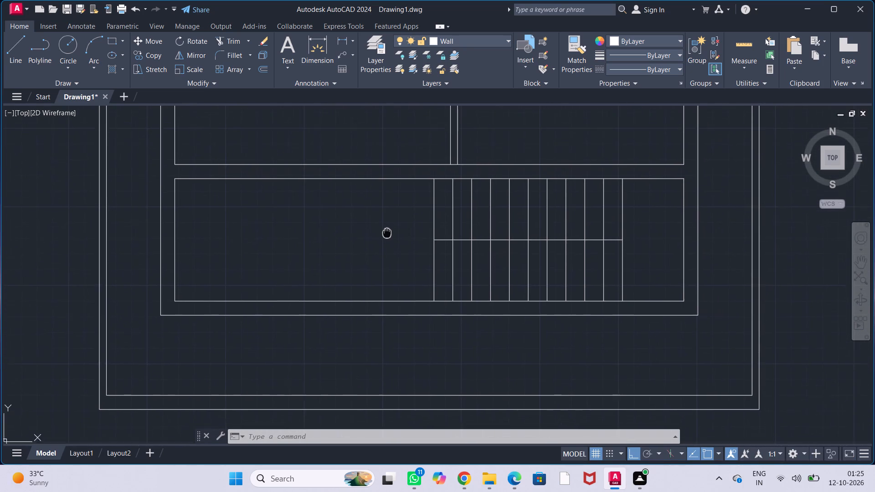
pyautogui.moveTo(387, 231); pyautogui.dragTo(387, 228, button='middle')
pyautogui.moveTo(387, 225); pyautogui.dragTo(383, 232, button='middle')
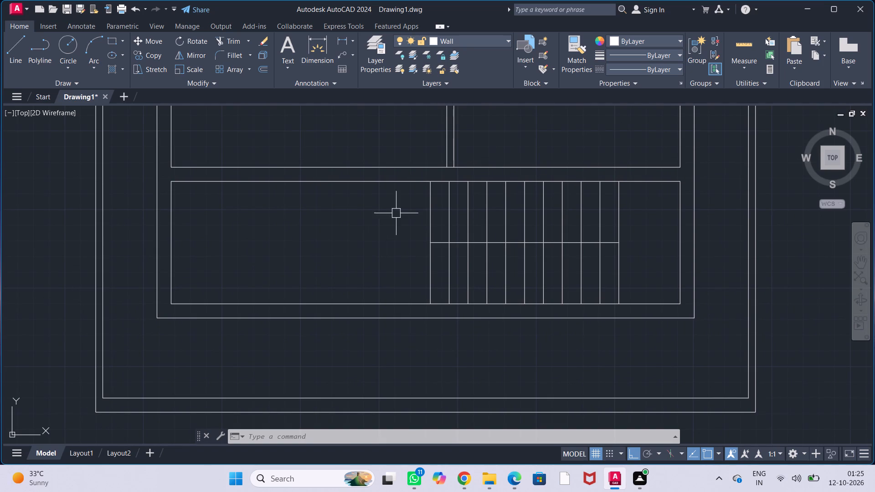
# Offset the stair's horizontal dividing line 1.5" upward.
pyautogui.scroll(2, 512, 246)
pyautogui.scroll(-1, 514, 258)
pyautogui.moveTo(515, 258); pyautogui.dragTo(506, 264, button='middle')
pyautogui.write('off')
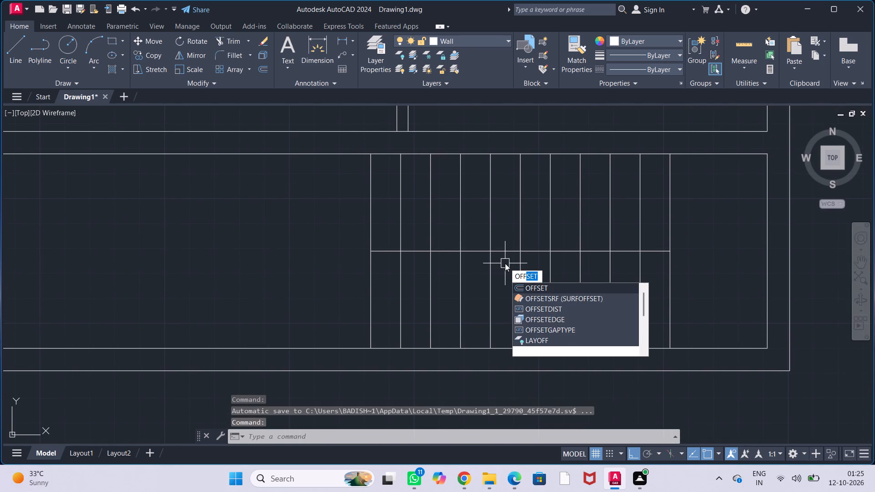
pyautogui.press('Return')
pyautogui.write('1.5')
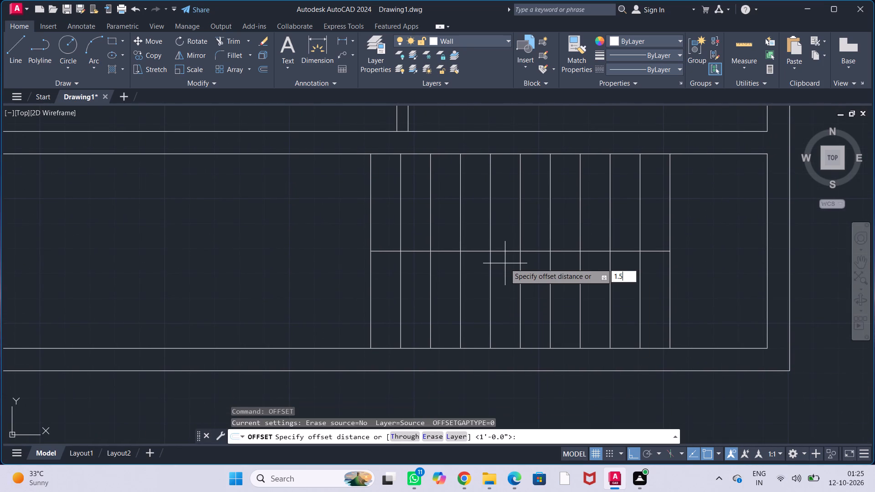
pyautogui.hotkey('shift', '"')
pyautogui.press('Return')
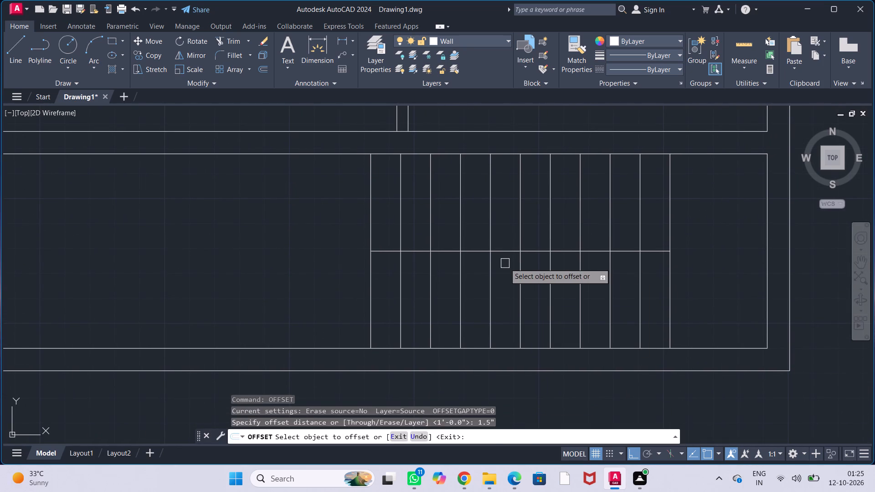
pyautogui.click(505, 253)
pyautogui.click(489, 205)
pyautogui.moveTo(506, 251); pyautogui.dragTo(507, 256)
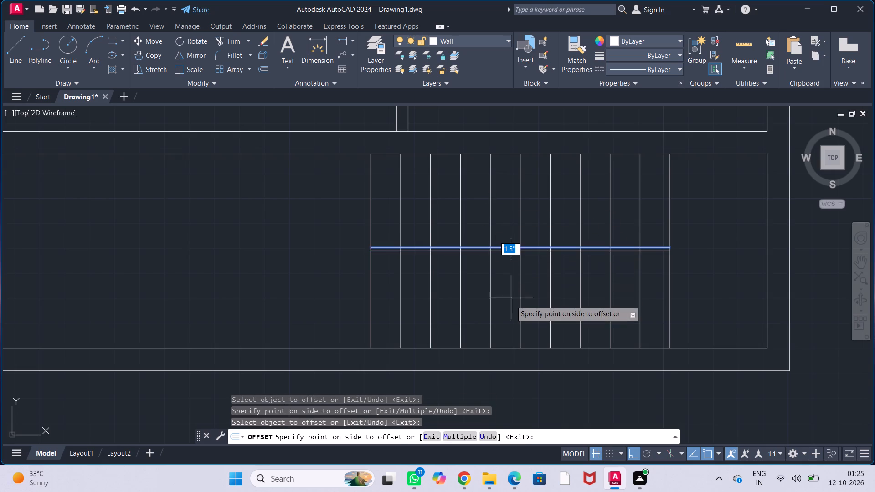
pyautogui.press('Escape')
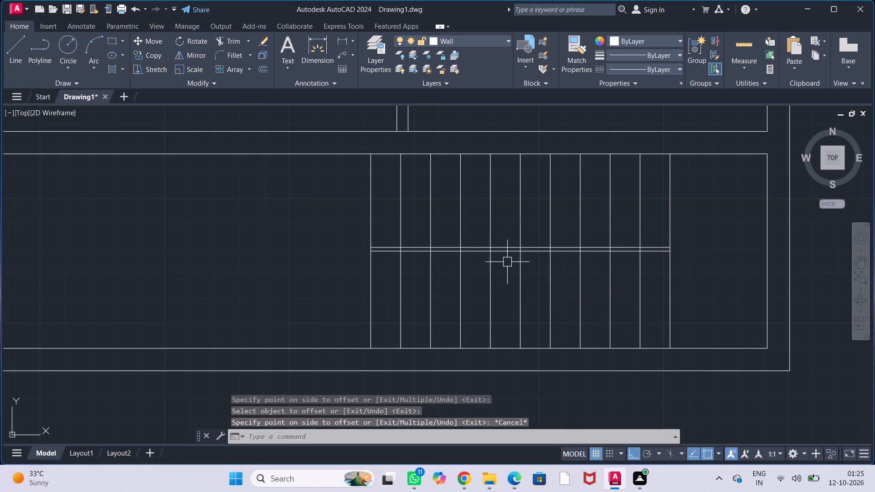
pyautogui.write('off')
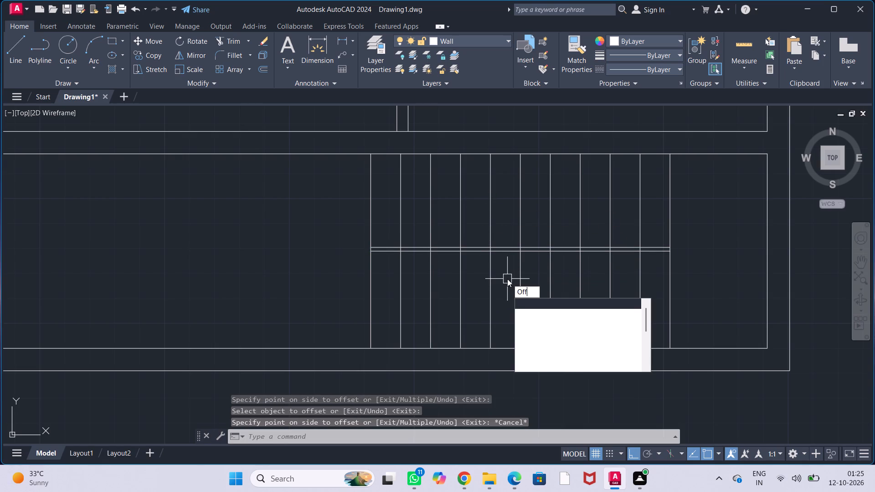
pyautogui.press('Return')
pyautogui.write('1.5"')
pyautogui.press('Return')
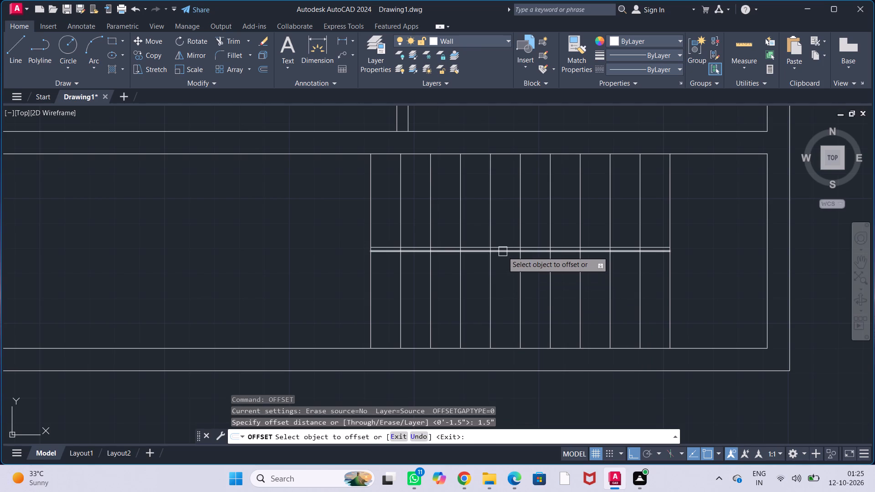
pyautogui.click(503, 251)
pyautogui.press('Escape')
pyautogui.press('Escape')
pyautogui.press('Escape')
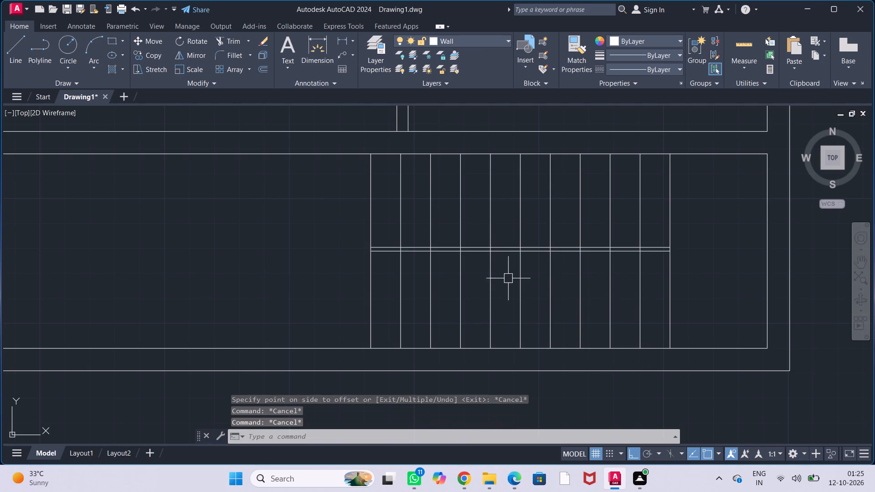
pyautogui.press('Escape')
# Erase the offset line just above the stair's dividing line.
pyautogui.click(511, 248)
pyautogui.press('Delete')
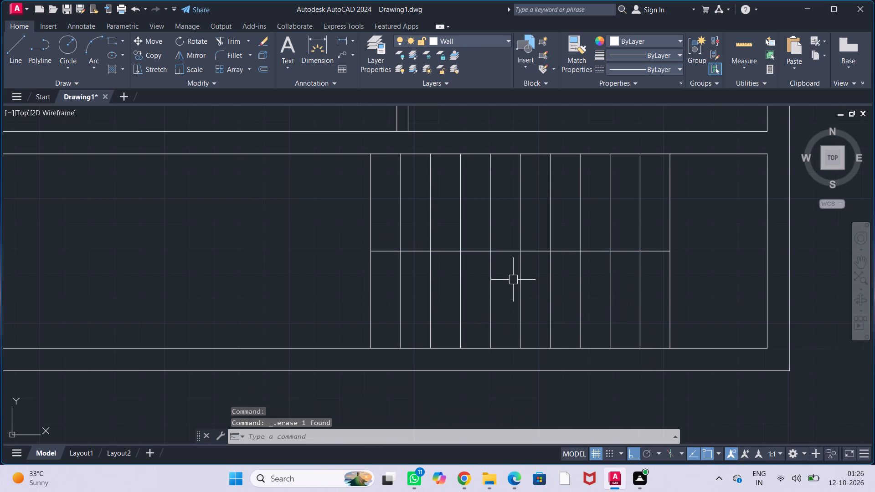
# Offset the stair's horizontal dividing line 1.5" both upward and downward.
pyautogui.write('off')
pyautogui.press('Return')
pyautogui.write('1.5"')
pyautogui.press('Return')
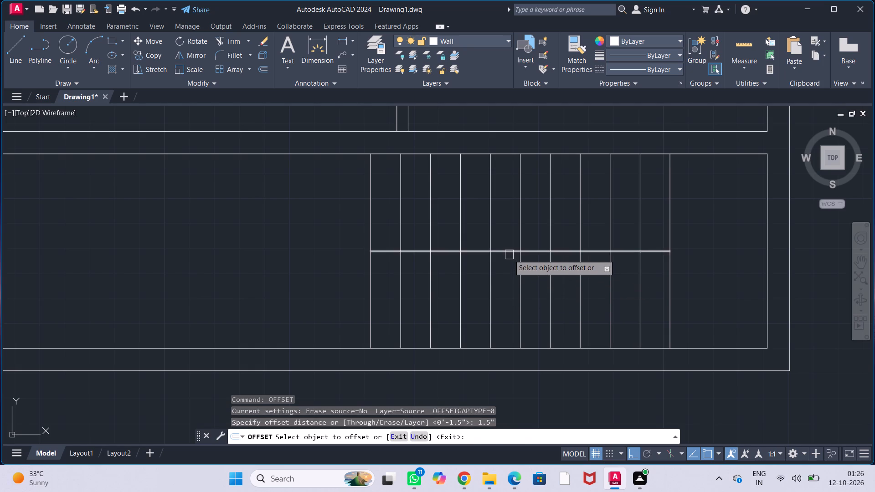
pyautogui.click(509, 255)
pyautogui.click(512, 219)
pyautogui.click(504, 253)
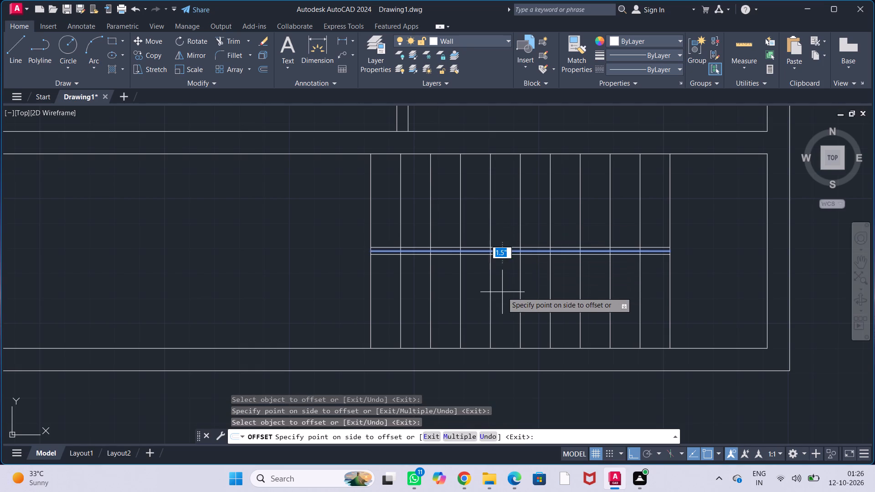
pyautogui.click(502, 292)
pyautogui.press('Escape')
pyautogui.press('Escape')
pyautogui.press('Escape')
pyautogui.press('Escape')
pyautogui.press('Escape')
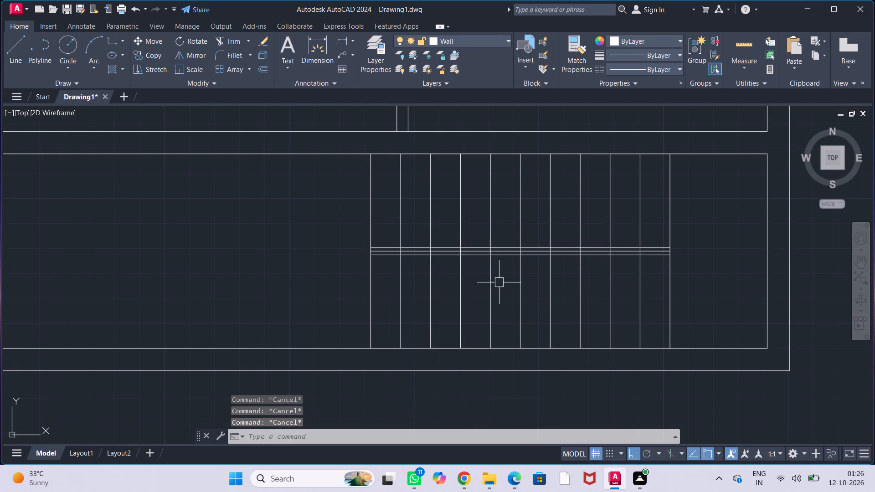
# Erase the original dividing line between the two offset lines.
pyautogui.scroll(3, 507, 251)
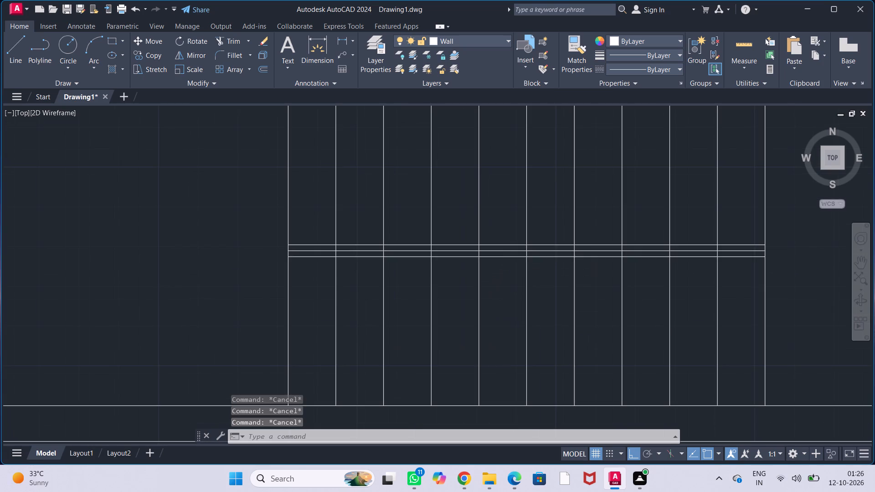
pyautogui.click(507, 251)
pyautogui.press('Delete')
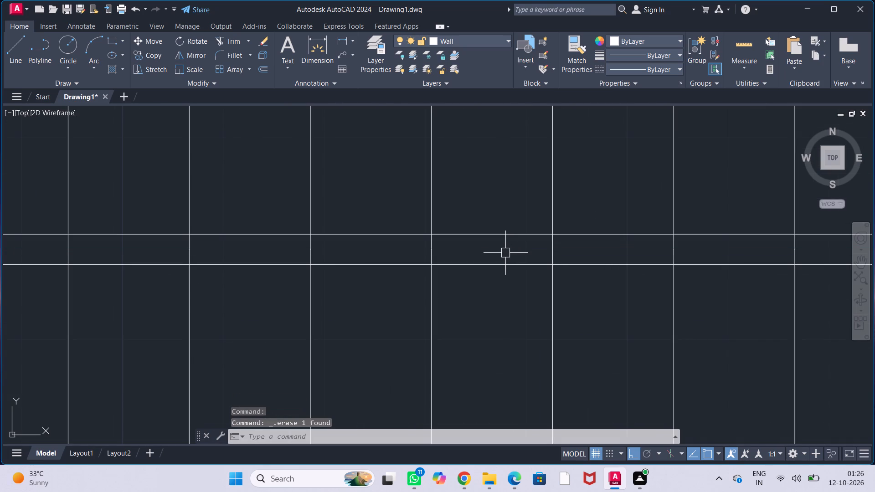
# Fillet the left ends of the two parallel divider lines to close them with a rounded end.
pyautogui.scroll(-3, 469, 263)
pyautogui.scroll(1, 310, 252)
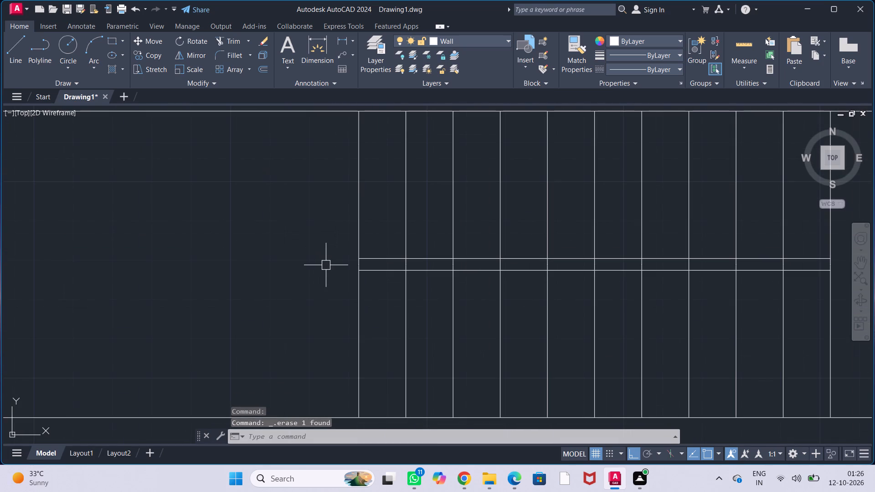
pyautogui.press('f')
pyautogui.press('Return')
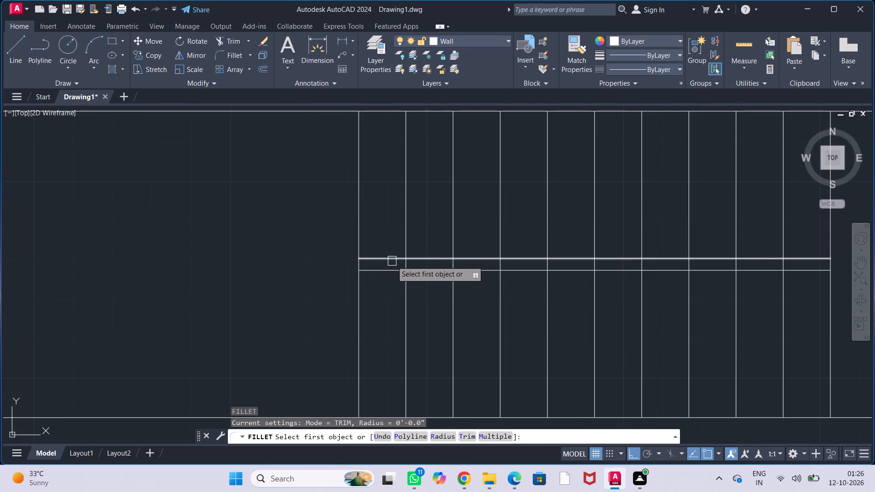
pyautogui.click(392, 261)
pyautogui.click(389, 272)
pyautogui.press('Escape')
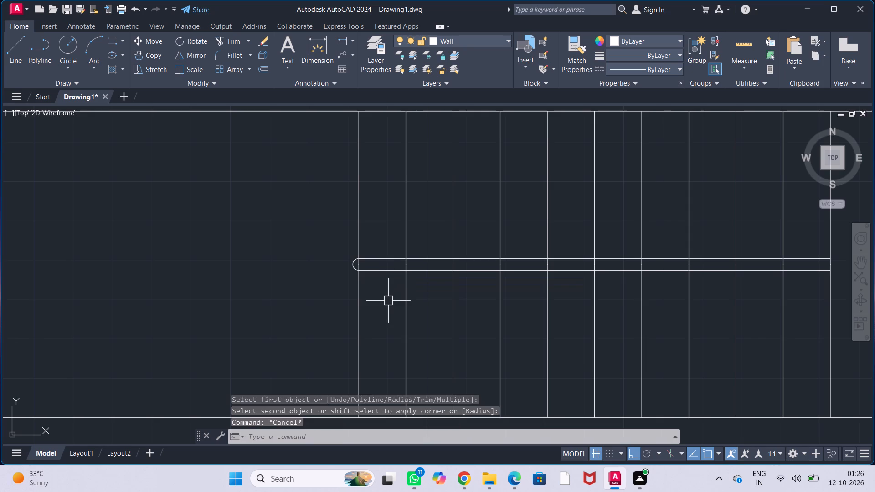
pyautogui.press('Escape')
pyautogui.press('Escape')
pyautogui.press('Escape')
pyautogui.press('Escape')
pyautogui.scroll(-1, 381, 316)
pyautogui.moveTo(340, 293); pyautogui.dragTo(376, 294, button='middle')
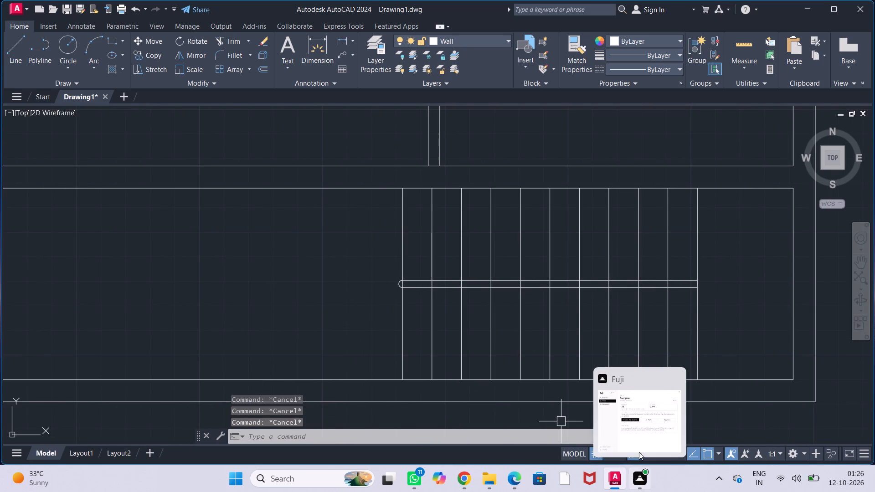
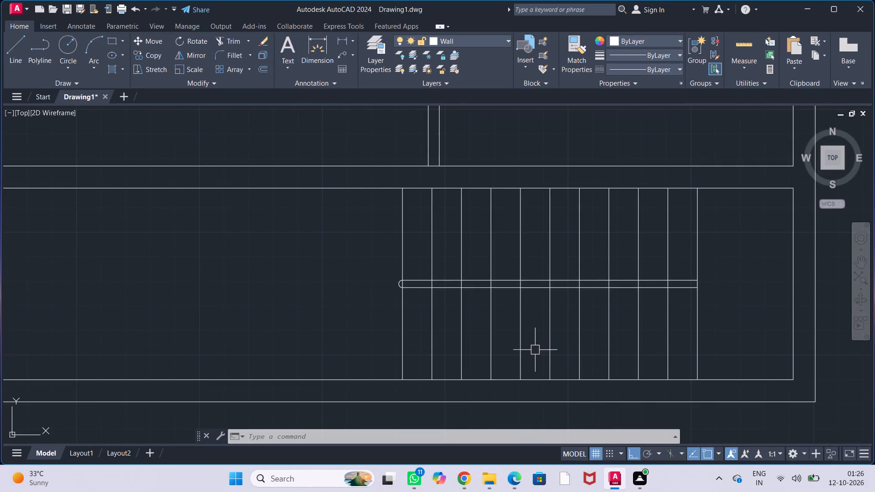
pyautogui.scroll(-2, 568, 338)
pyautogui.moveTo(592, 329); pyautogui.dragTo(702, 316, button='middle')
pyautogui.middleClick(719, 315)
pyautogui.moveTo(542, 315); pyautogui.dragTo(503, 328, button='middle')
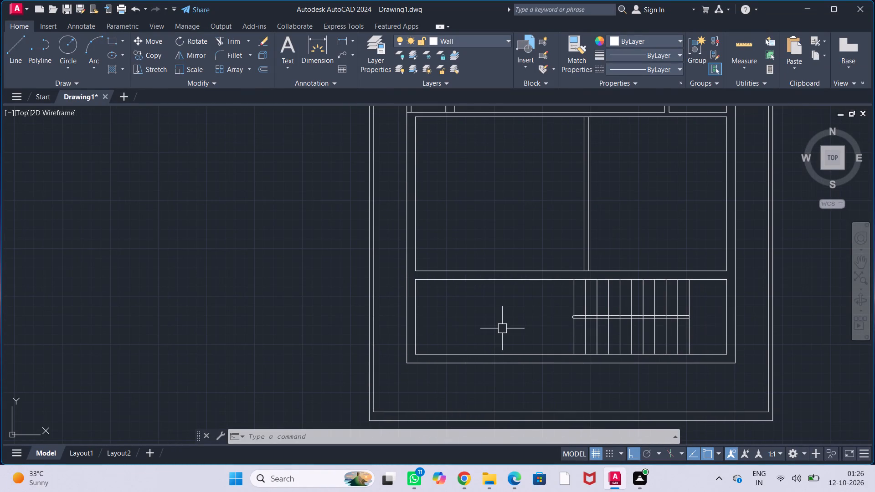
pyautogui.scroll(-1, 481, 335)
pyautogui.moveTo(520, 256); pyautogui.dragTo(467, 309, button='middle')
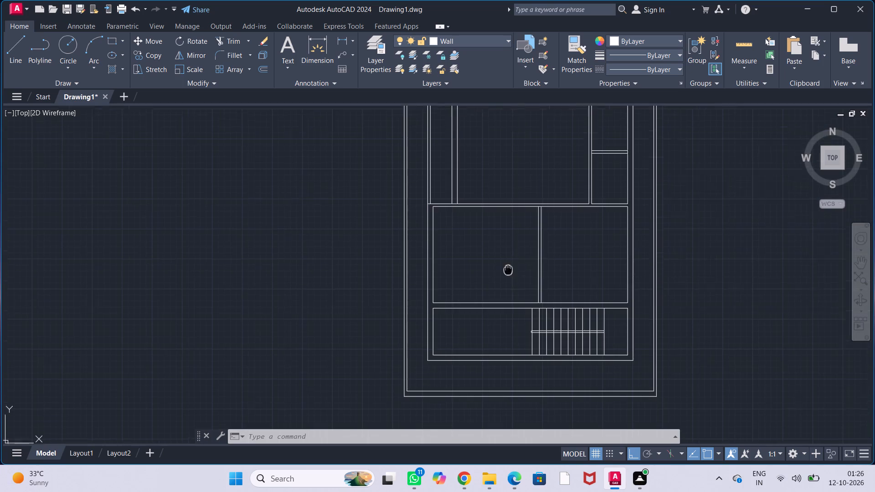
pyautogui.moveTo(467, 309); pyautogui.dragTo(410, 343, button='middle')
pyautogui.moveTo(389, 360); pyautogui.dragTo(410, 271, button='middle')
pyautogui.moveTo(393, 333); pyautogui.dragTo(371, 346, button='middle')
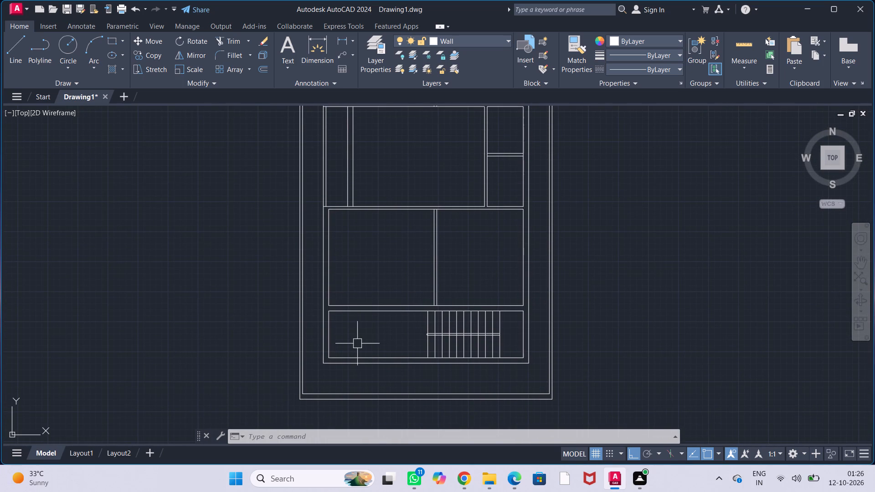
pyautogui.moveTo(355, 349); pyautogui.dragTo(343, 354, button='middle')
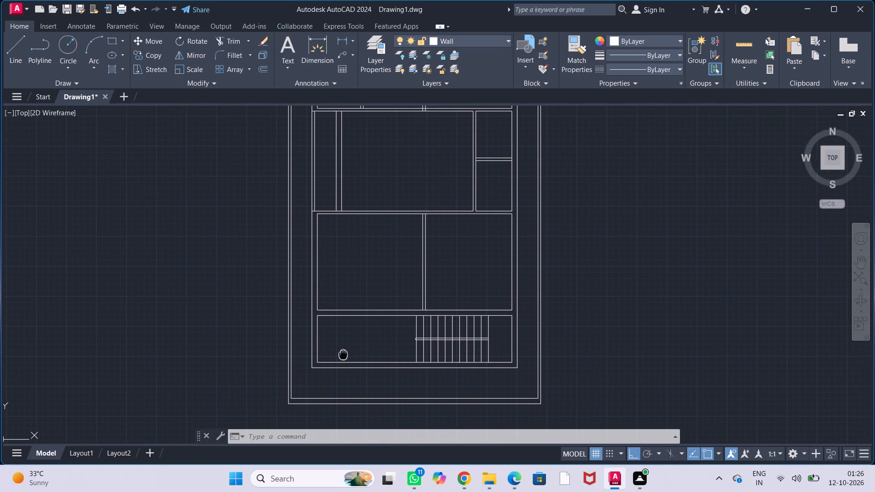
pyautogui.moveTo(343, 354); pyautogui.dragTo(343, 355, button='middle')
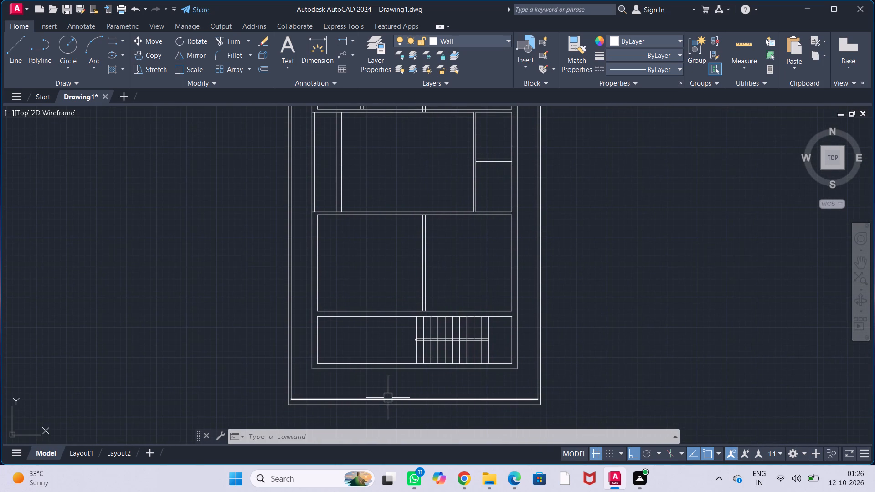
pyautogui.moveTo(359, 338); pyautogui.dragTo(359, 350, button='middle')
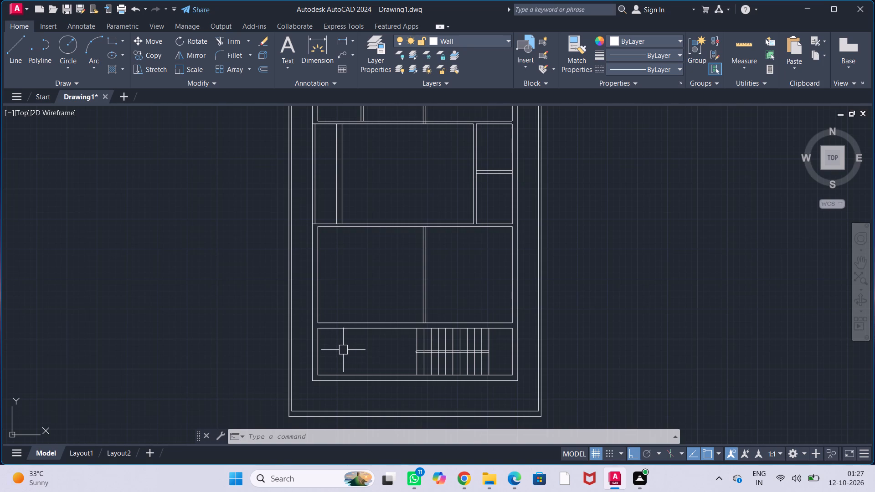
# Draw a 9" vertical line across the bottom wall, from the first tread's lower end to the outer wall line.
pyautogui.scroll(1, 344, 364)
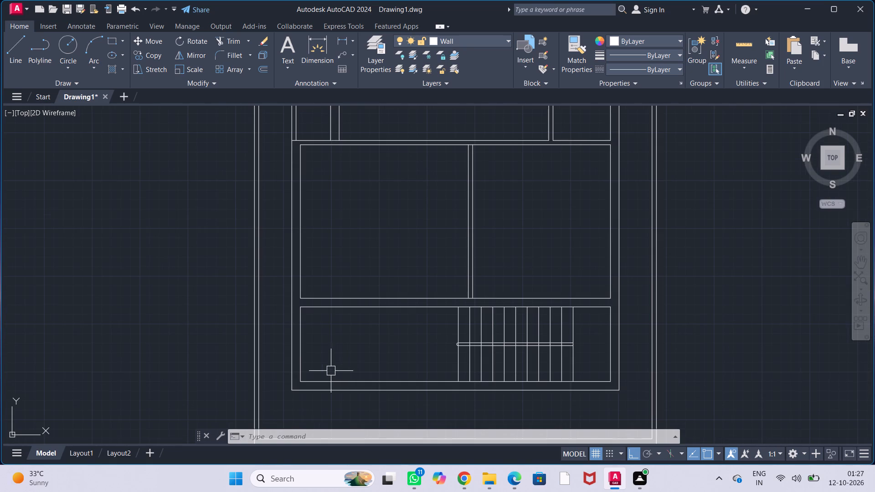
pyautogui.moveTo(406, 373); pyautogui.dragTo(391, 346, button='middle')
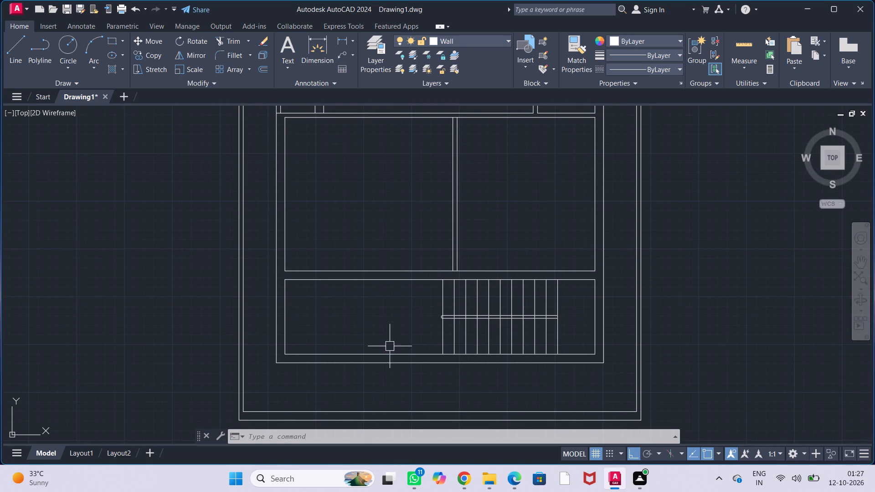
pyautogui.scroll(1, 456, 377)
pyautogui.press('l')
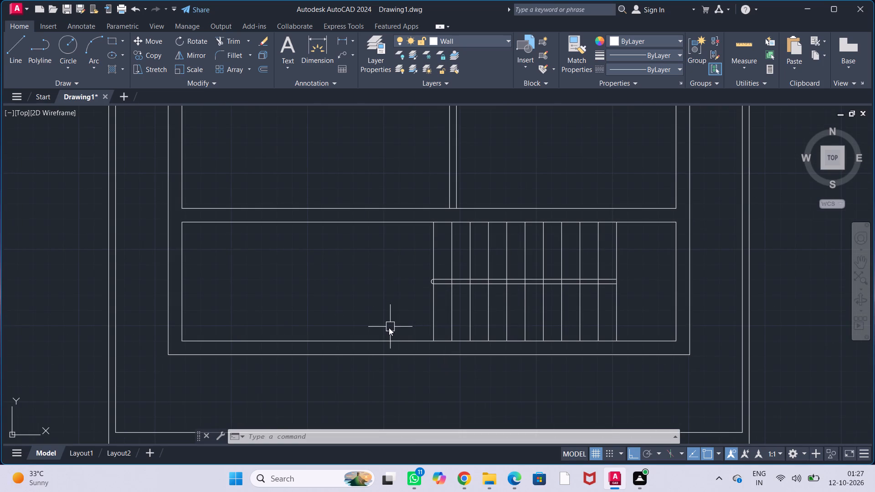
pyautogui.press('Return')
pyautogui.click(432, 338)
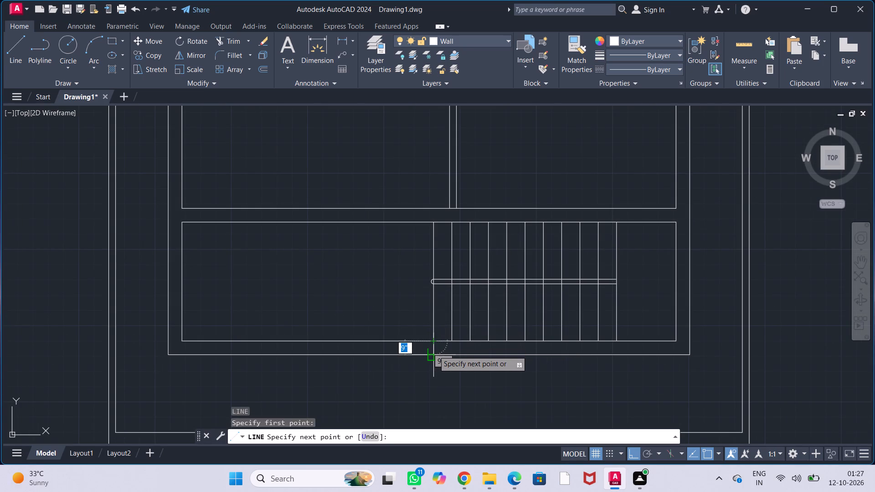
pyautogui.click(434, 355)
pyautogui.press('Escape')
pyautogui.press('Escape')
pyautogui.press('Escape')
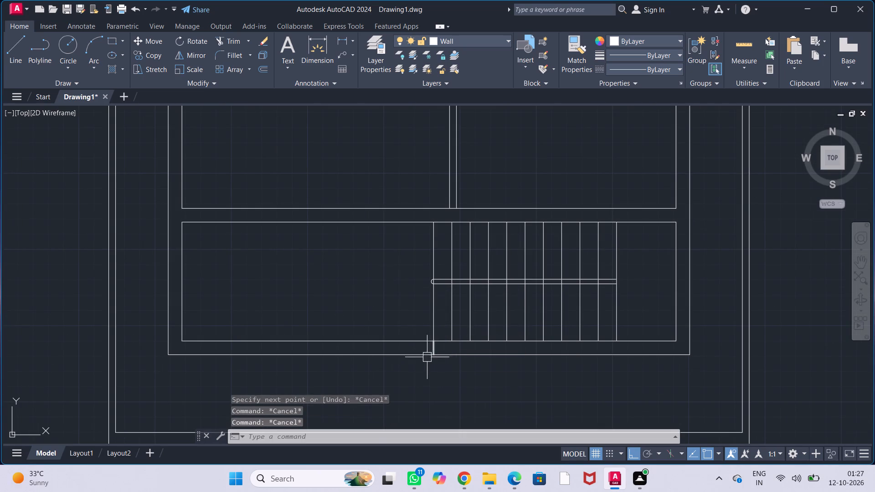
pyautogui.press('Escape')
pyautogui.press('Escape')
pyautogui.press('Escape')
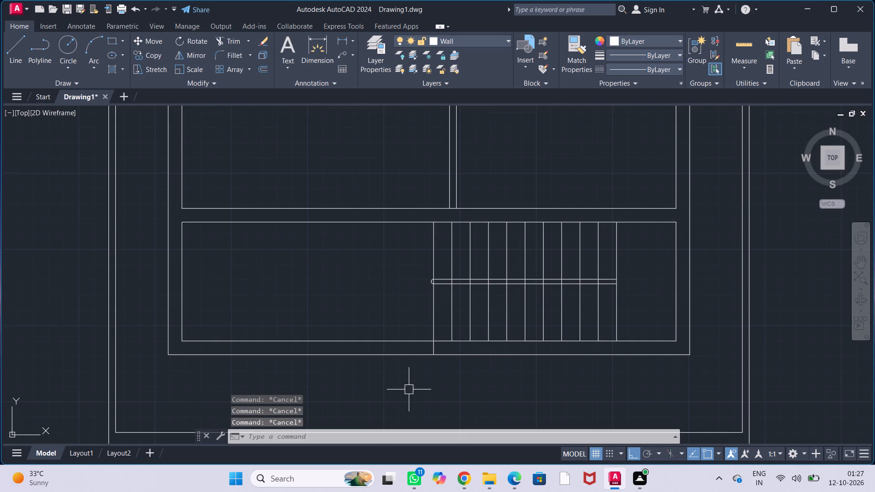
# Trim away the inner bottom and left wall lines of the open space beside the staircase.
pyautogui.write('trim')
pyautogui.press('Return')
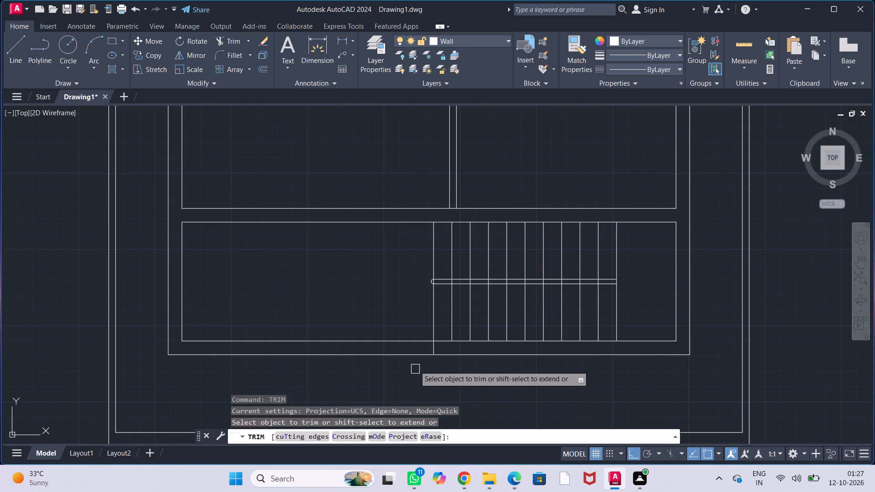
pyautogui.click(385, 341)
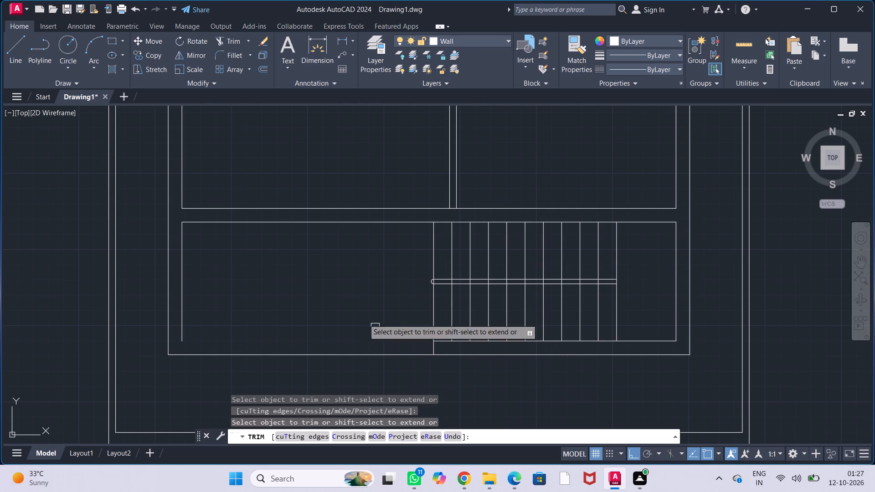
pyautogui.click(181, 318)
pyautogui.press('Escape')
pyautogui.press('Escape')
pyautogui.press('Escape')
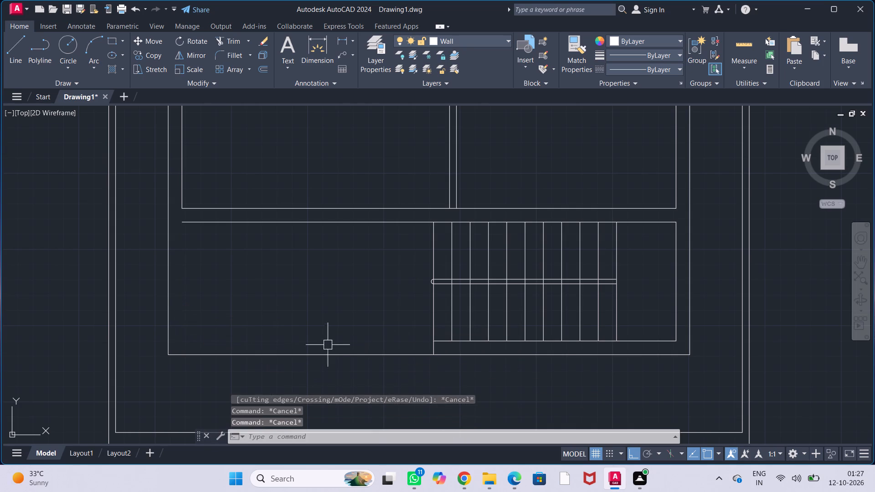
pyautogui.press('Escape')
pyautogui.press('Escape')
pyautogui.press('Escape')
pyautogui.press('Escape')
# Offset the outer bottom and left wall lines 4.5" inward.
pyautogui.write('off')
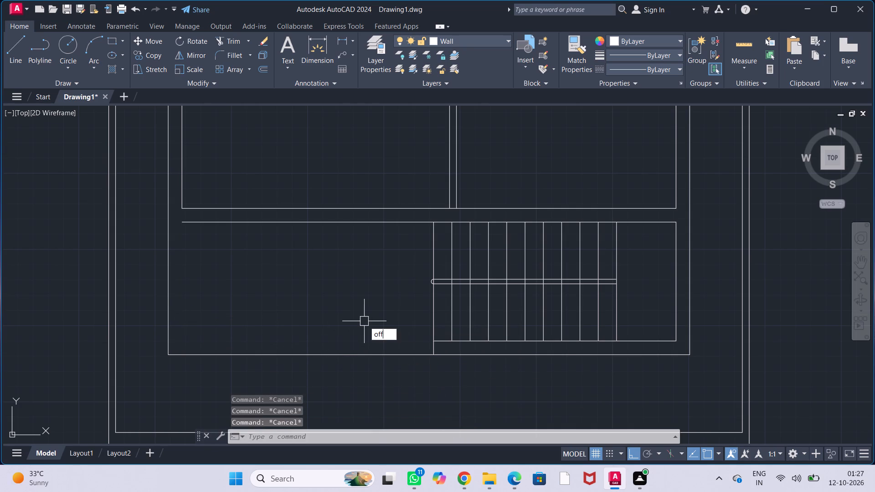
pyautogui.press('Return')
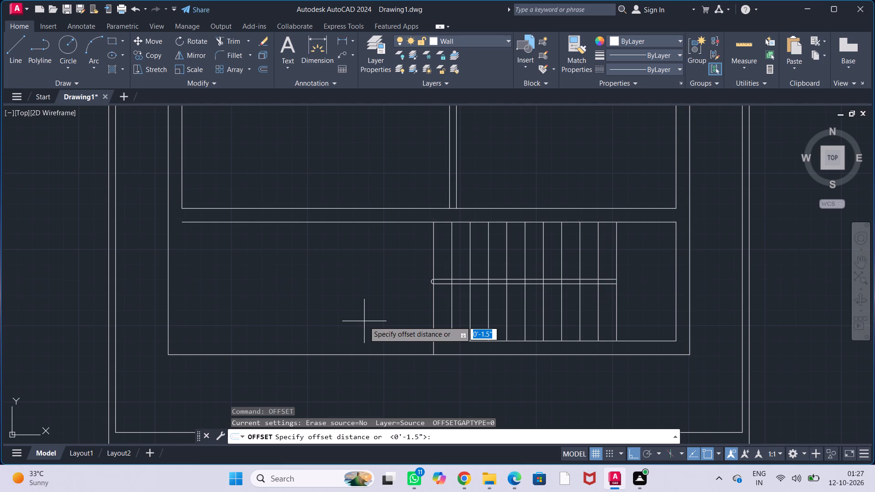
pyautogui.write('4.5')
pyautogui.hotkey('shift', '"')
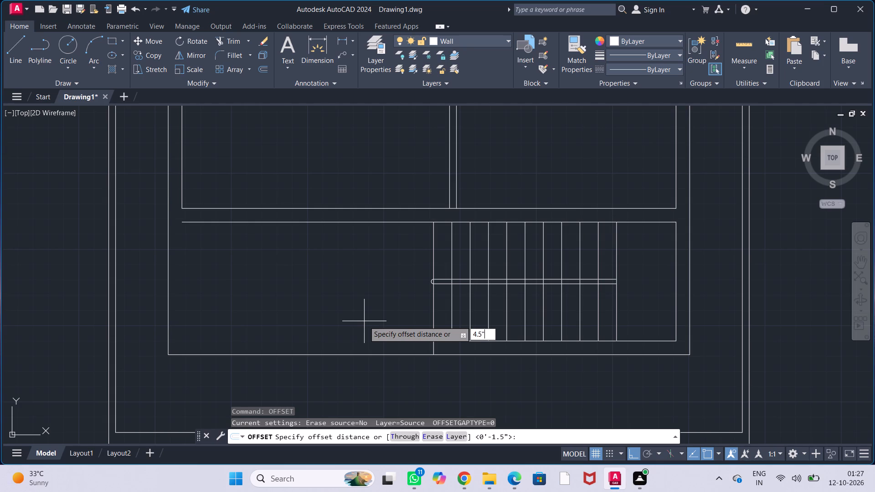
pyautogui.press('Return')
pyautogui.click(357, 356)
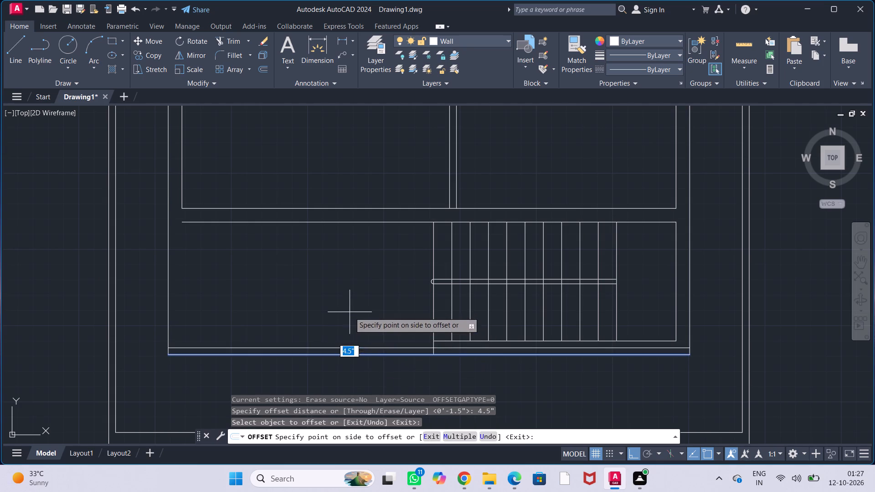
pyautogui.click(350, 312)
pyautogui.click(164, 309)
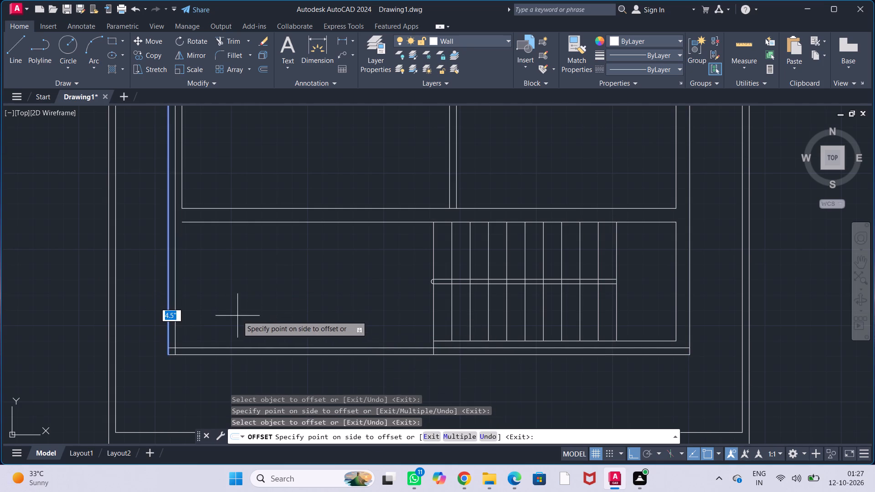
pyautogui.click(237, 316)
pyautogui.press('Escape')
pyautogui.press('Escape')
pyautogui.press('Escape')
pyautogui.press('Escape')
pyautogui.press('Escape')
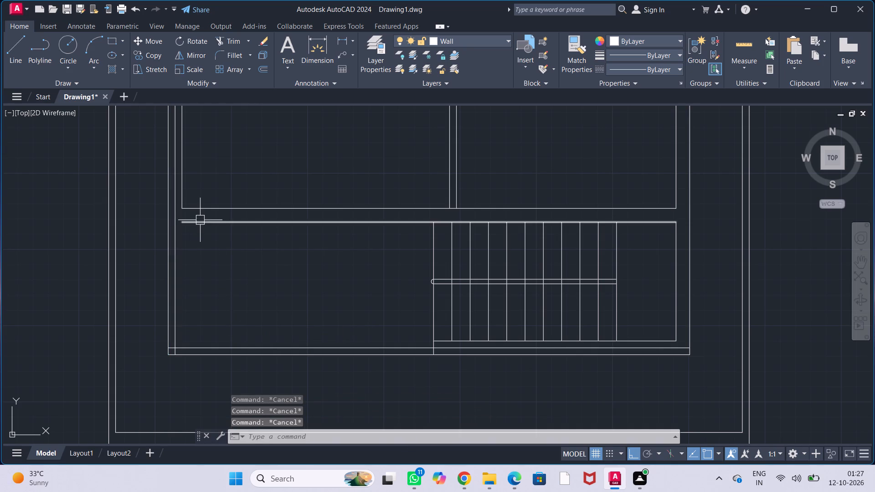
# Stretch the left end of the space's upper wall line to meet the new 4.5" left wall line.
pyautogui.click(201, 220)
pyautogui.click(180, 224)
pyautogui.click(175, 222)
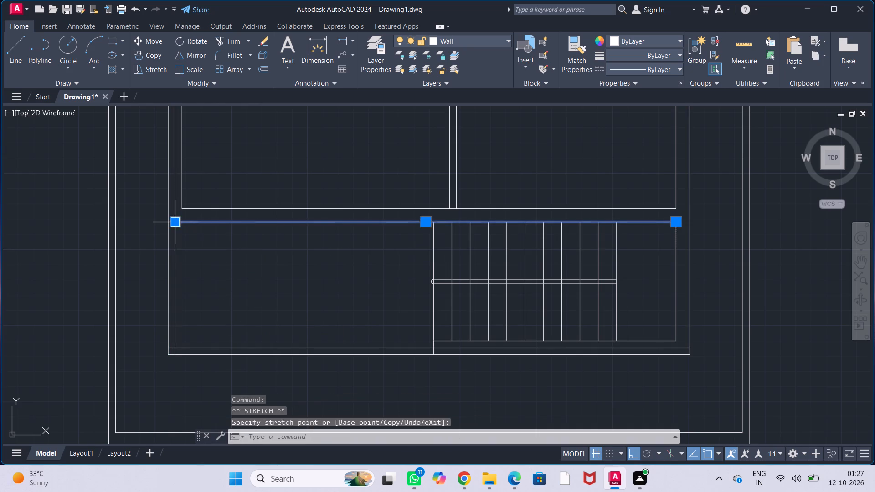
pyautogui.press('Escape')
pyautogui.press('Escape')
pyautogui.press('Escape')
pyautogui.press('Escape')
pyautogui.press('Escape')
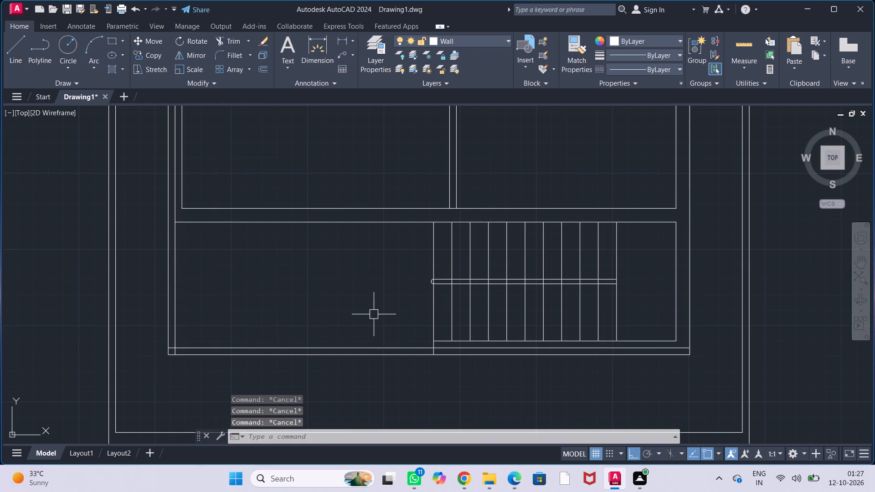
# Trim the 4.5" offset lines above the space's upper wall line and below the staircase.
pyautogui.write('trim')
pyautogui.press('Return')
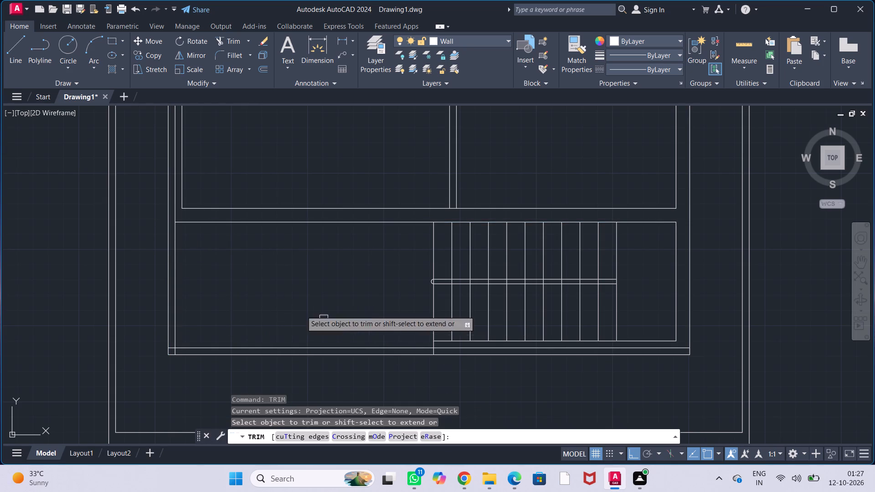
pyautogui.click(173, 207)
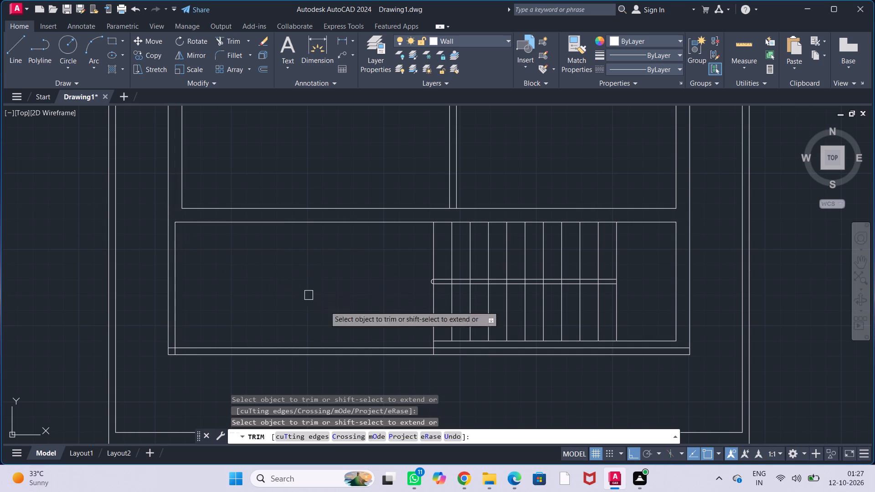
pyautogui.scroll(1, 494, 345)
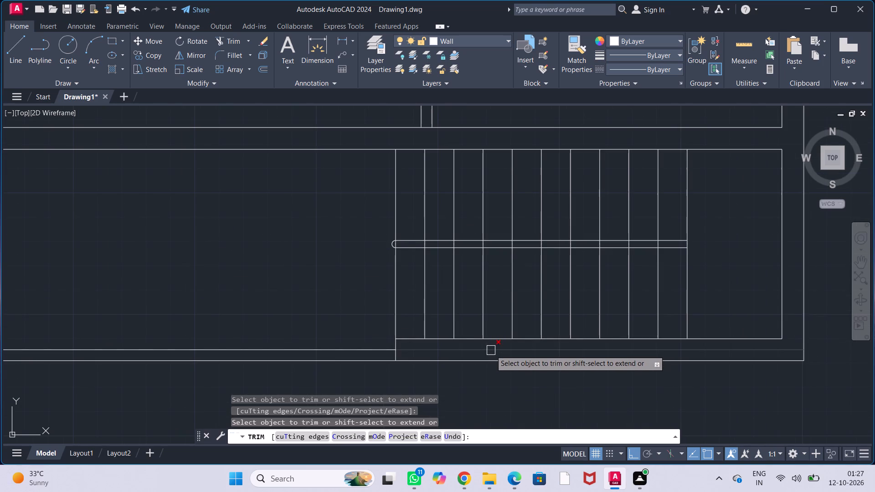
pyautogui.click(491, 350)
pyautogui.press('Escape')
pyautogui.press('Escape')
pyautogui.press('Escape')
pyautogui.press('Escape')
pyautogui.press('Escape')
pyautogui.press('Escape')
# Trim the overlapping ends of the two 4.5" offset lines at the space's lower-left corner.
pyautogui.scroll(-1, 494, 383)
pyautogui.moveTo(476, 391); pyautogui.dragTo(513, 382, button='middle')
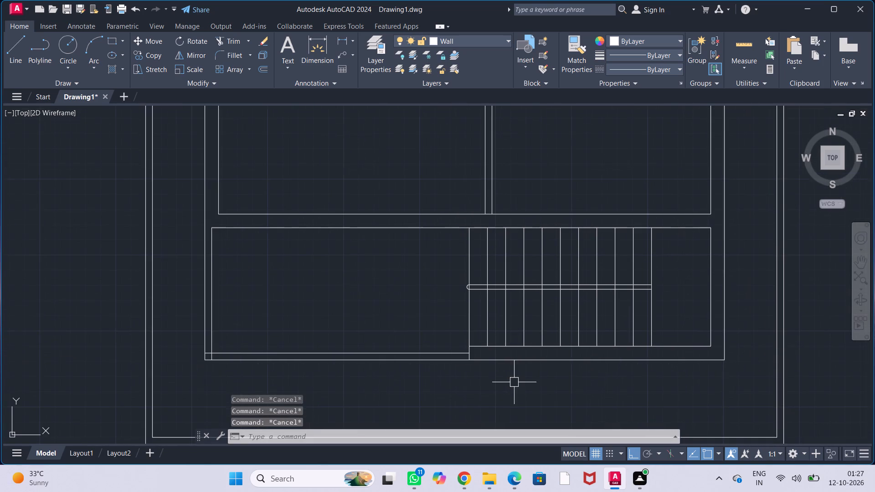
pyautogui.scroll(2, 221, 364)
pyautogui.write('trim')
pyautogui.press('Return')
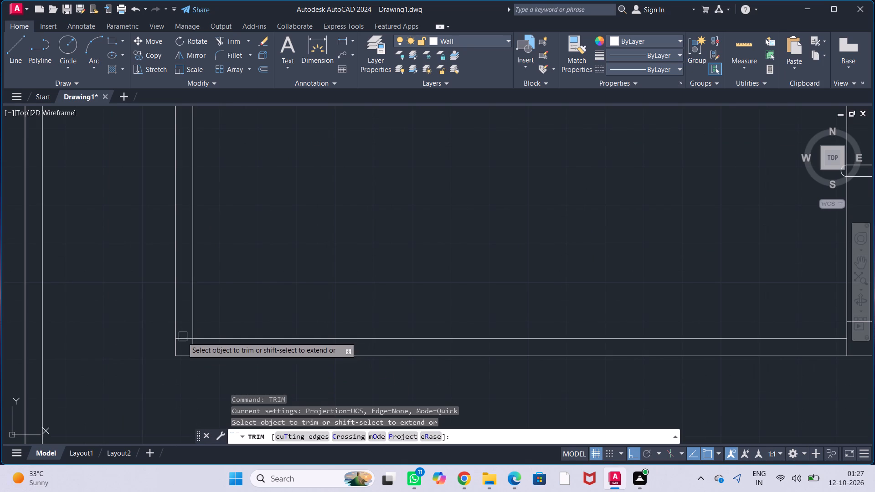
pyautogui.click(182, 338)
pyautogui.click(192, 347)
pyautogui.press('Escape')
pyautogui.press('Escape')
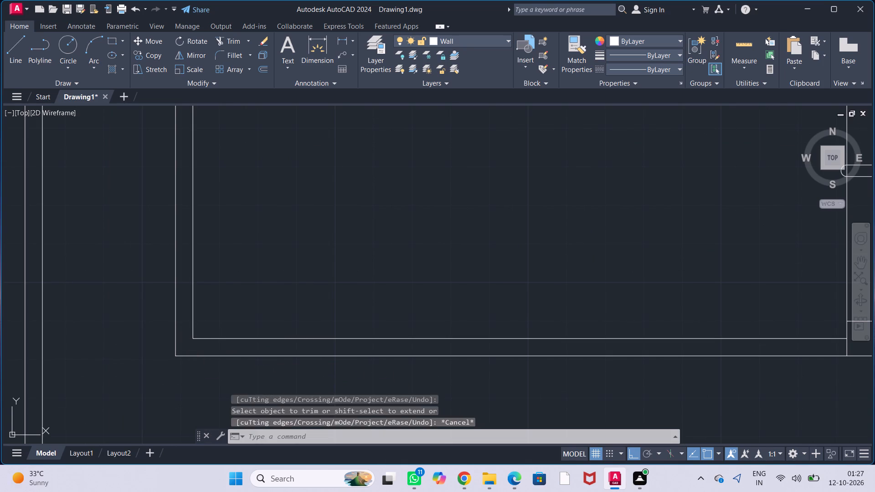
pyautogui.press('Escape')
pyautogui.press('Escape')
pyautogui.press('Escape')
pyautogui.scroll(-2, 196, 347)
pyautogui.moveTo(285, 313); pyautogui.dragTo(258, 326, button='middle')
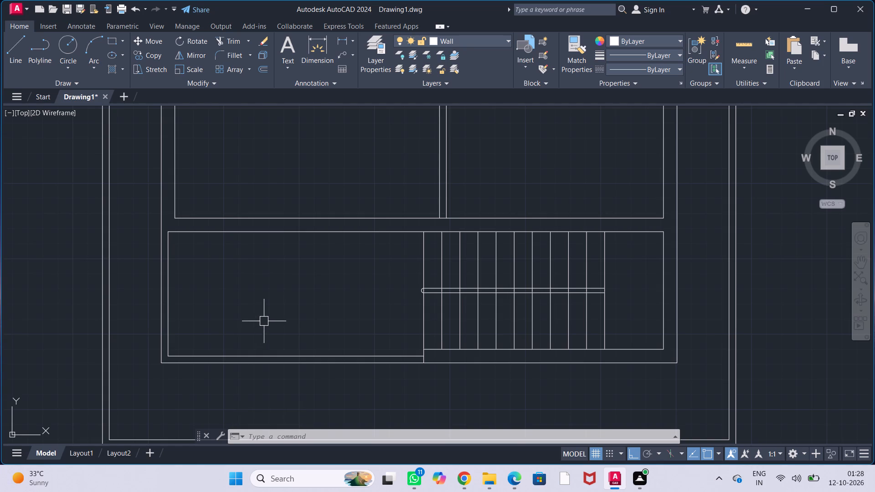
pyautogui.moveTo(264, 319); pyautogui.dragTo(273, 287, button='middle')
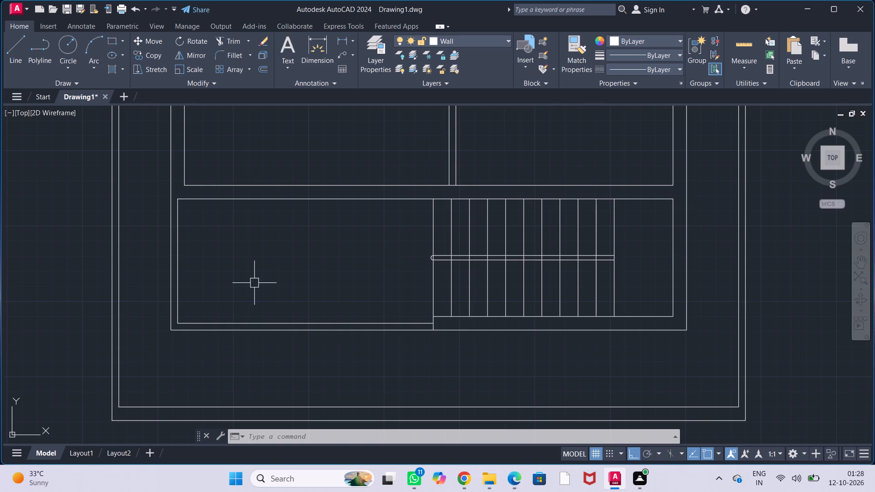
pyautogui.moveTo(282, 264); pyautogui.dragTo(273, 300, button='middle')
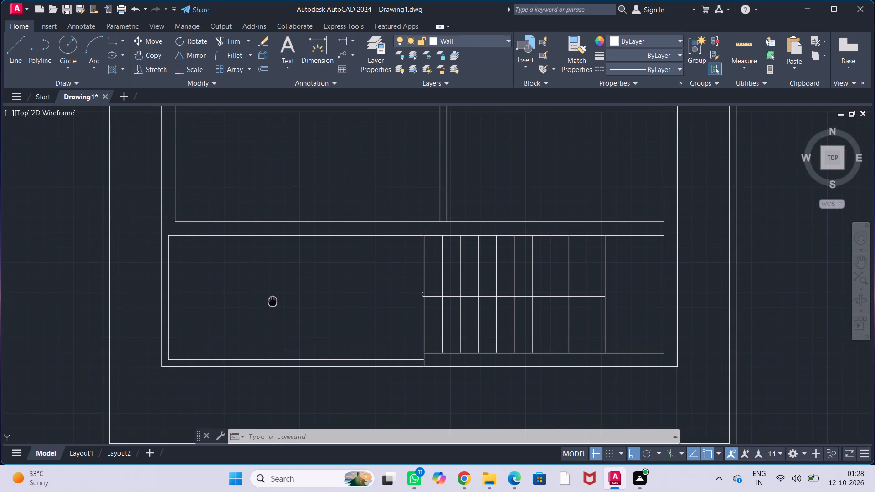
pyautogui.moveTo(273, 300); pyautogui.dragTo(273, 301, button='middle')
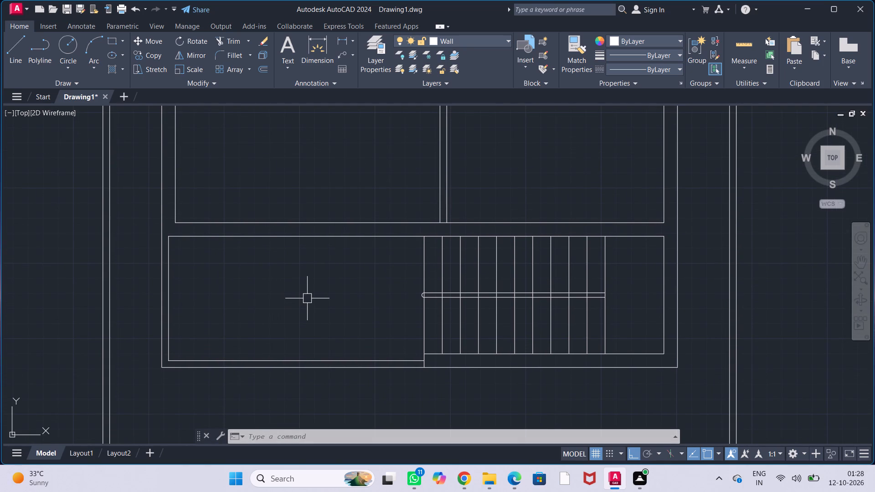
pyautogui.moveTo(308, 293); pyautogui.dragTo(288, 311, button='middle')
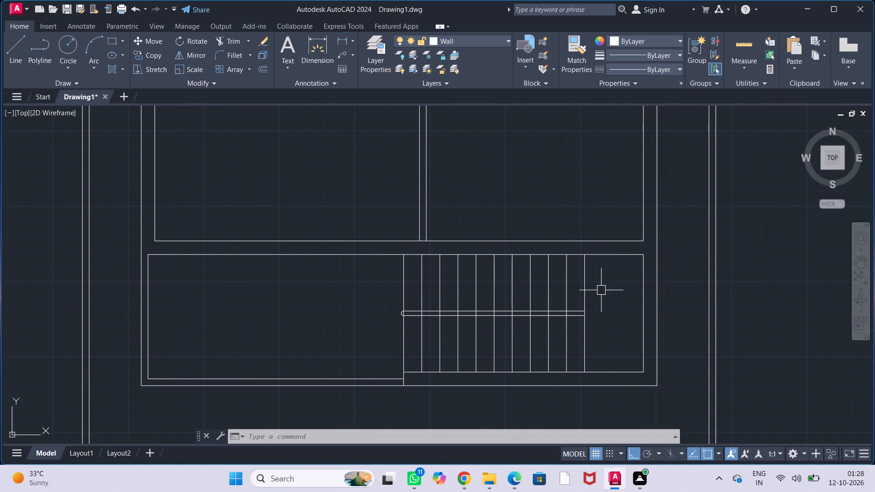
# Load the CENTER linetype from acadiso.lin into the drawing.
pyautogui.click(602, 291)
pyautogui.click(392, 281)
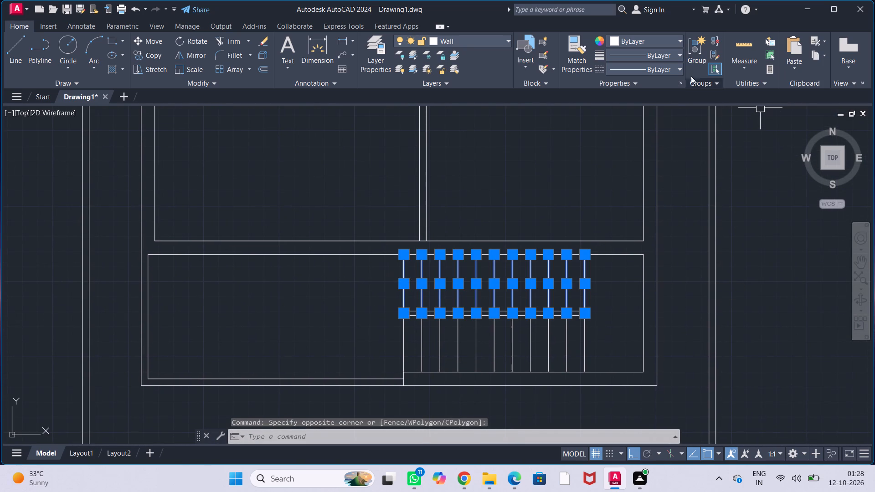
pyautogui.click(678, 69)
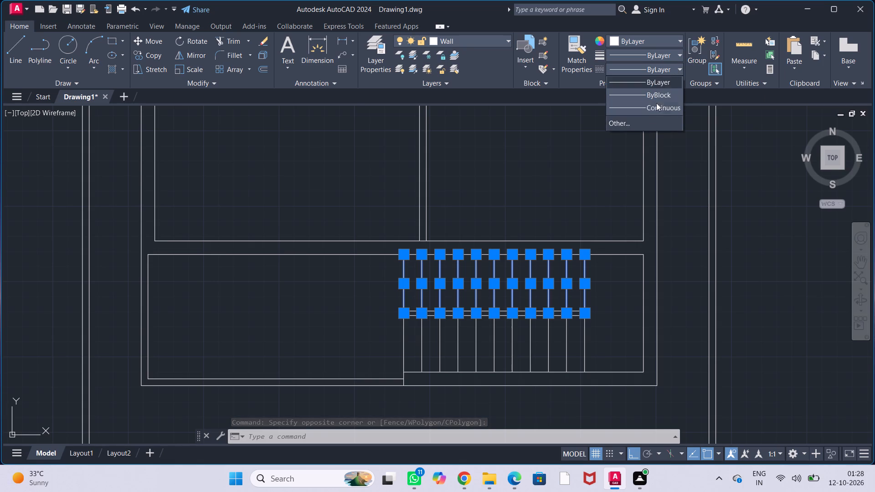
pyautogui.click(643, 122)
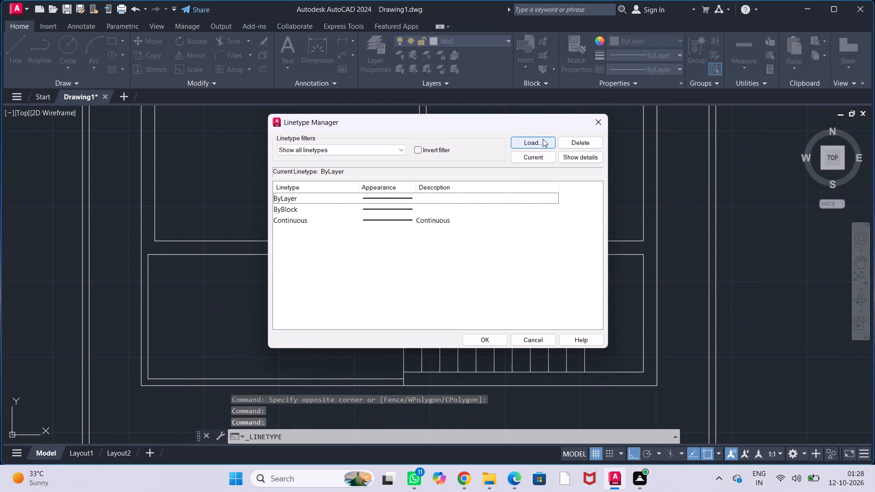
pyautogui.click(543, 139)
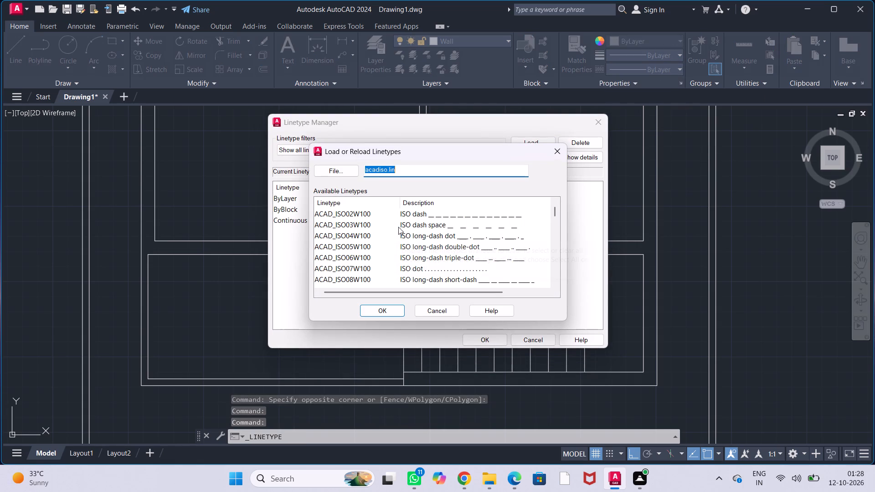
pyautogui.scroll(-4, 401, 227)
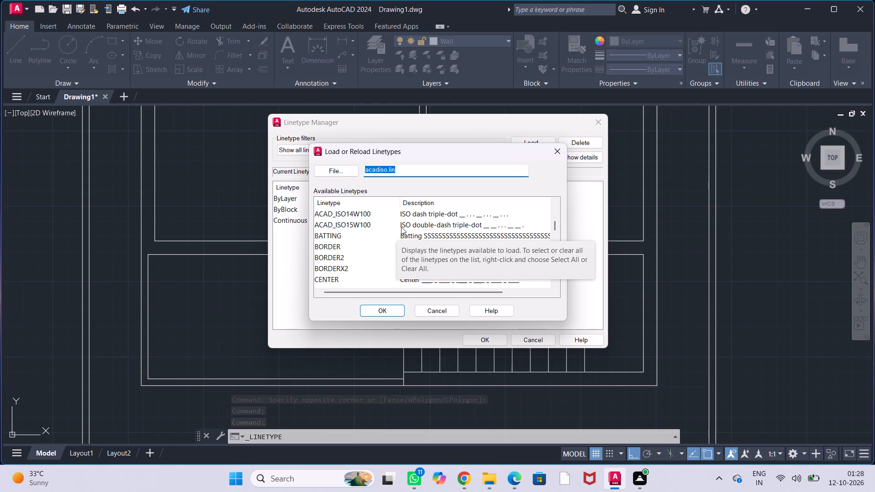
pyautogui.scroll(-1, 368, 256)
pyautogui.click(357, 245)
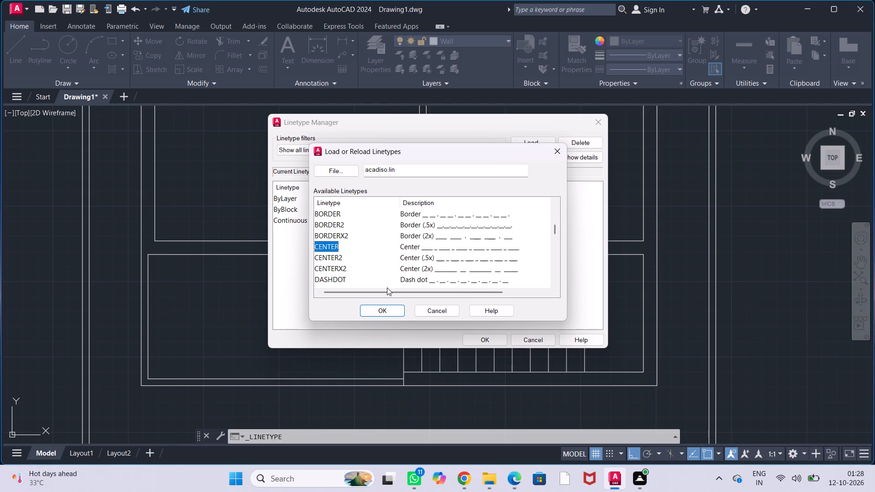
pyautogui.click(388, 311)
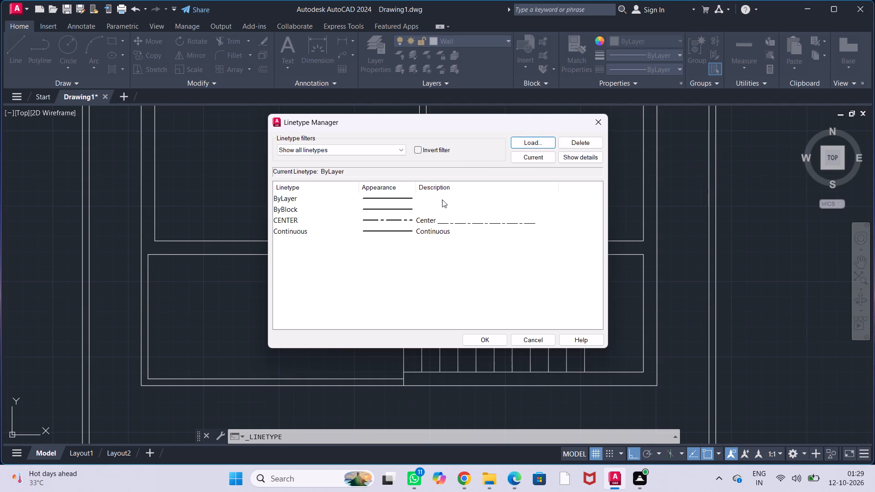
# Load the ISO dash linetype ACAD_ISO02W100 into the drawing and close the Linetype Manager.
pyautogui.click(530, 142)
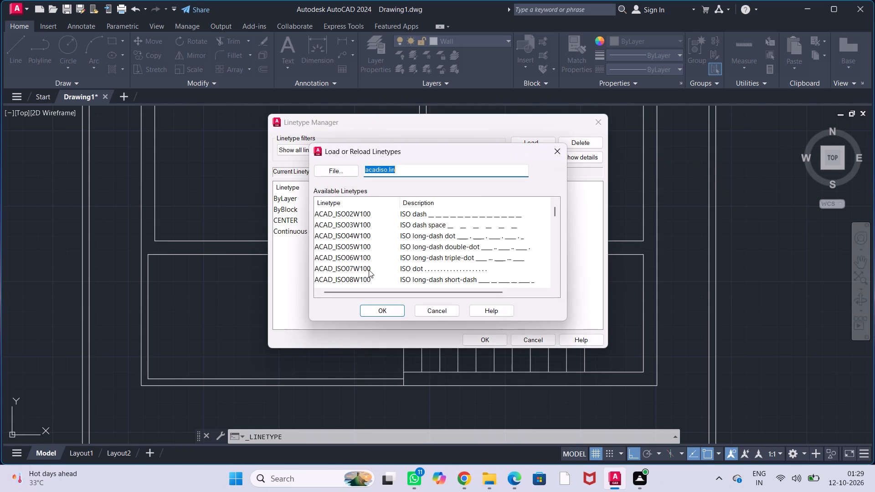
pyautogui.scroll(-6, 370, 268)
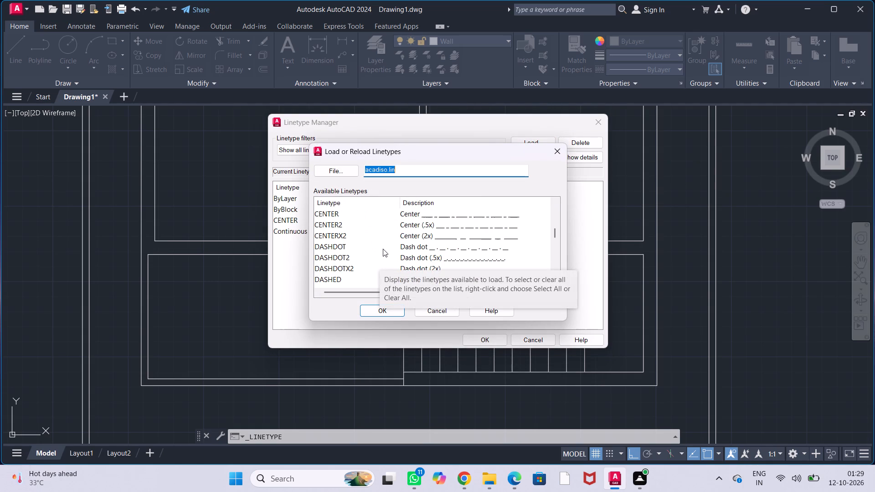
pyautogui.scroll(-6, 385, 246)
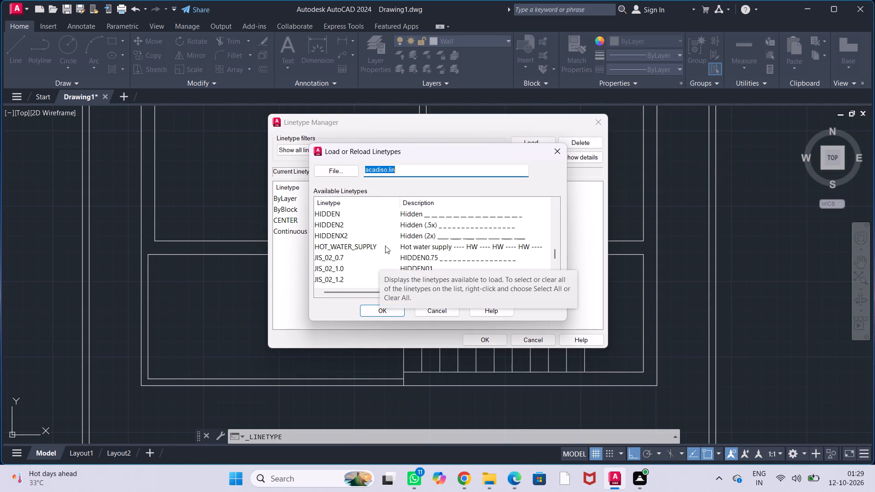
pyautogui.scroll(-9, 385, 246)
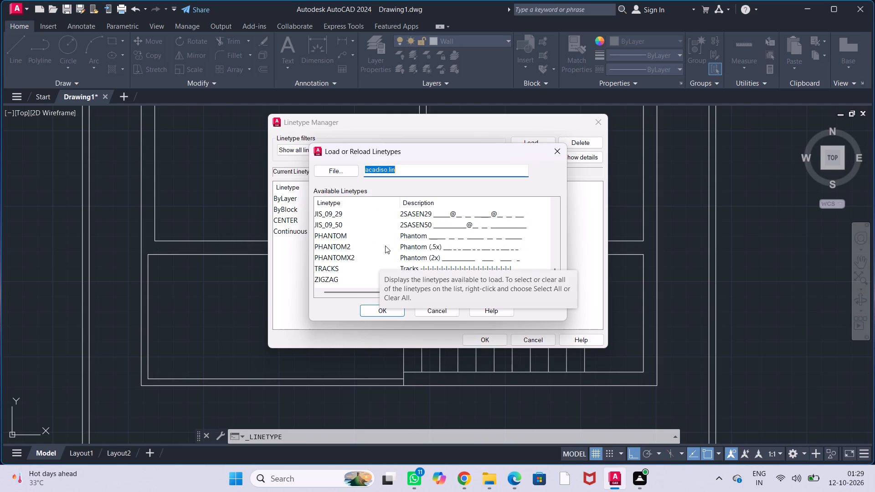
pyautogui.scroll(17, 385, 246)
pyautogui.scroll(6, 388, 238)
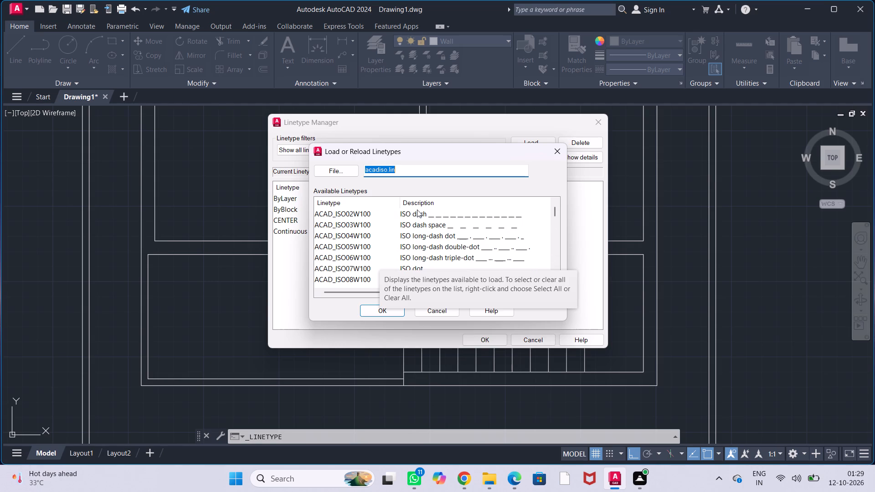
pyautogui.click(354, 212)
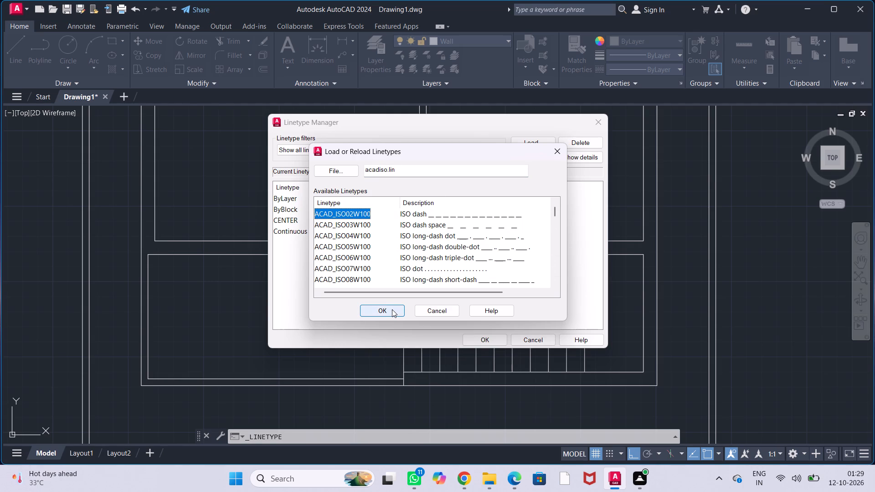
pyautogui.scroll(-2, 386, 266)
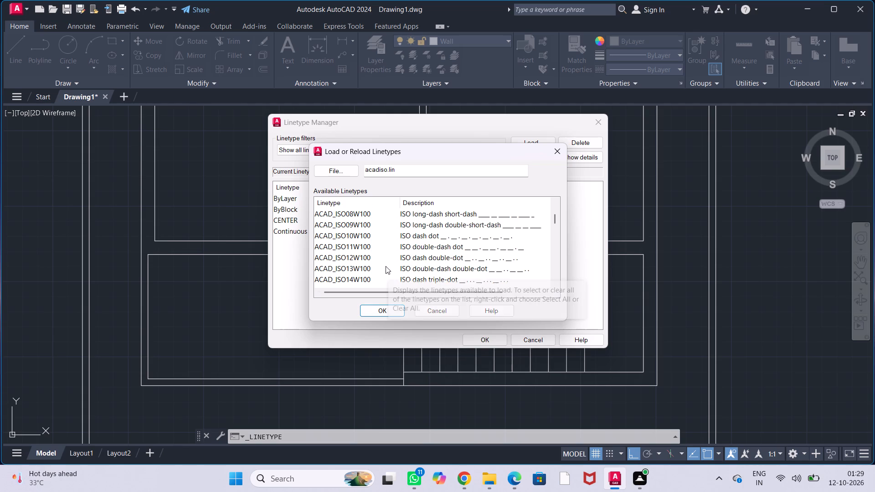
pyautogui.scroll(5, 386, 266)
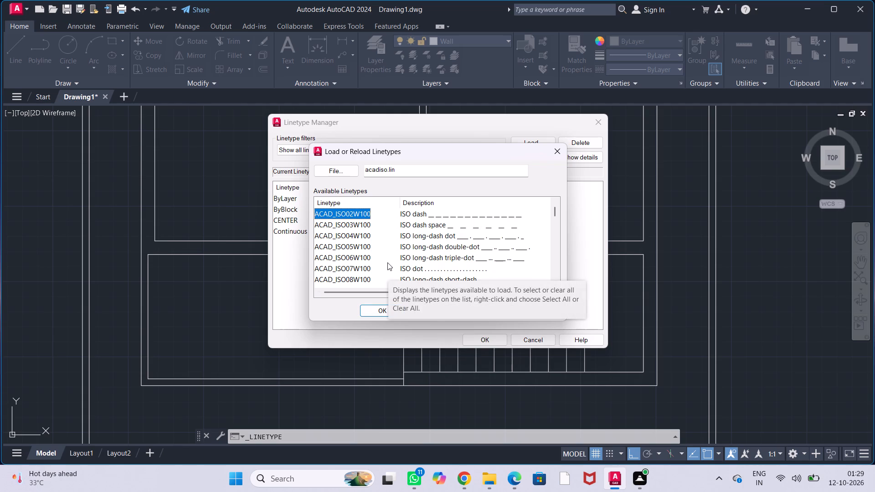
pyautogui.click(377, 224)
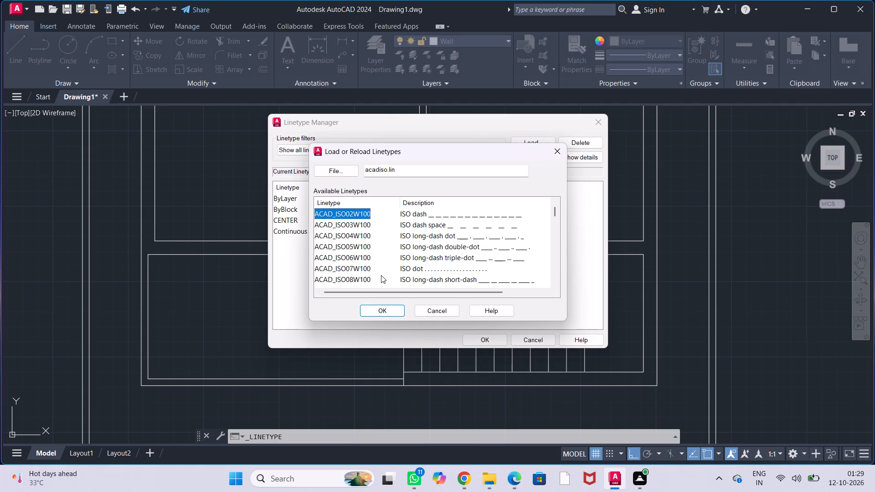
pyautogui.scroll(-1, 392, 254)
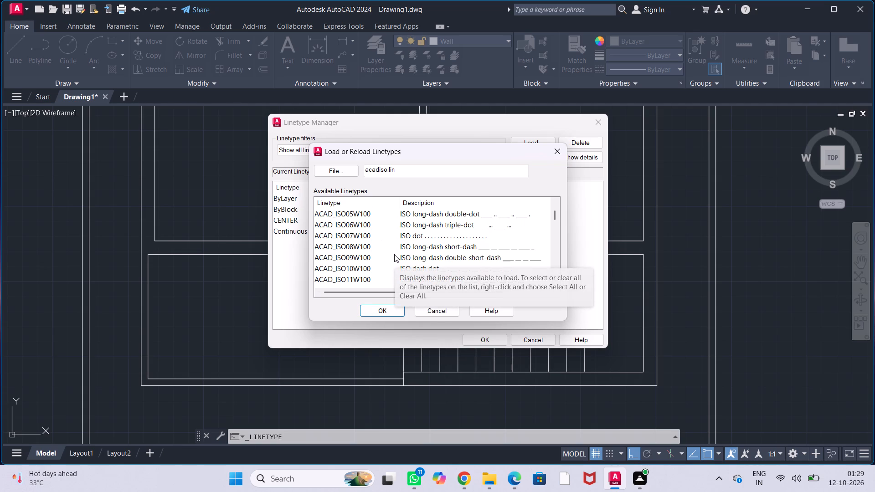
pyautogui.scroll(4, 396, 251)
pyautogui.click(361, 212)
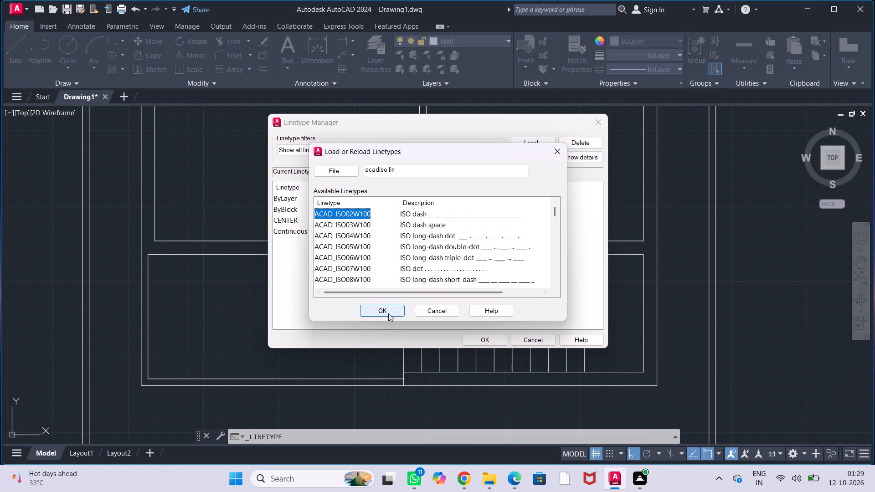
pyautogui.click(388, 312)
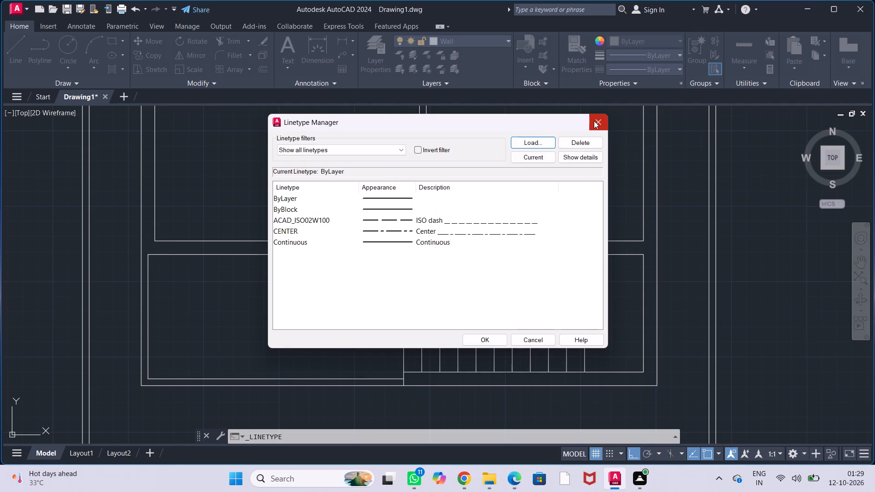
pyautogui.click(483, 341)
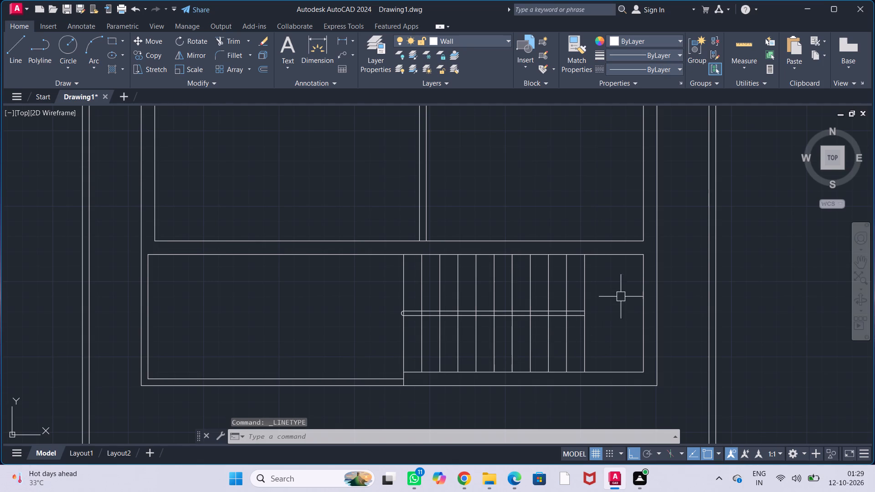
# Set the linetype of the staircase's upper-flight tread lines to ACAD_ISO02W100.
pyautogui.click(612, 293)
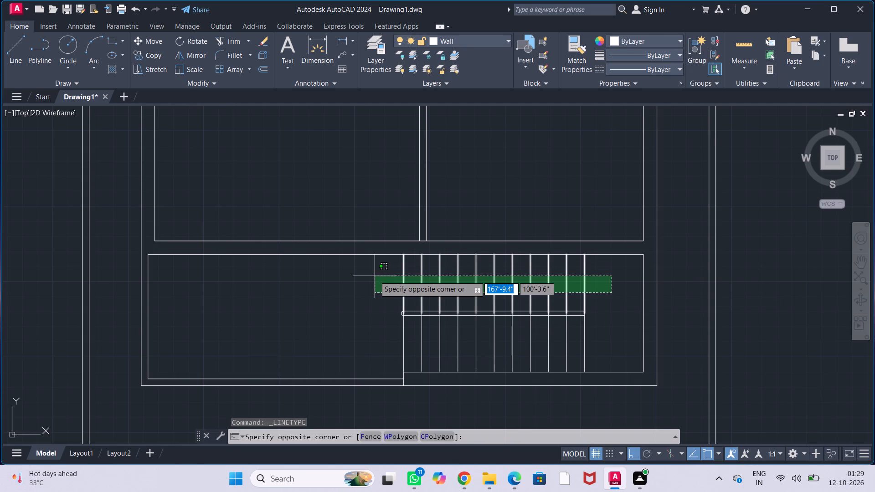
pyautogui.click(375, 276)
pyautogui.click(676, 69)
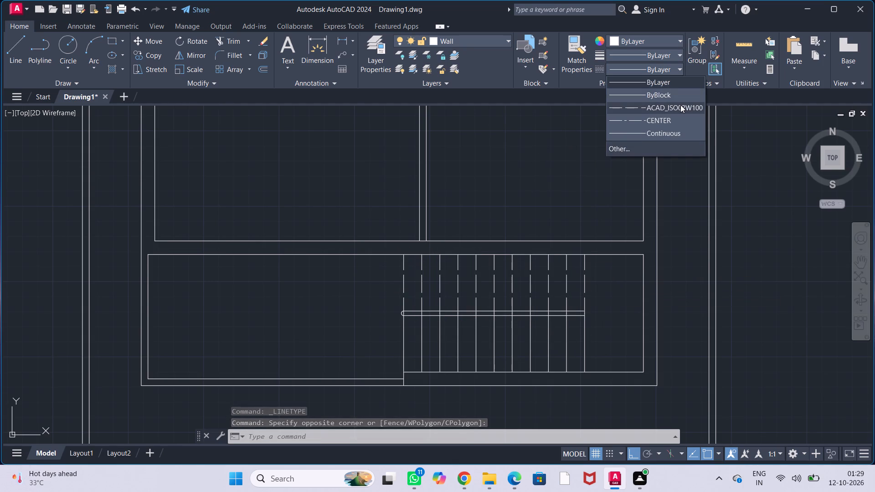
pyautogui.click(680, 105)
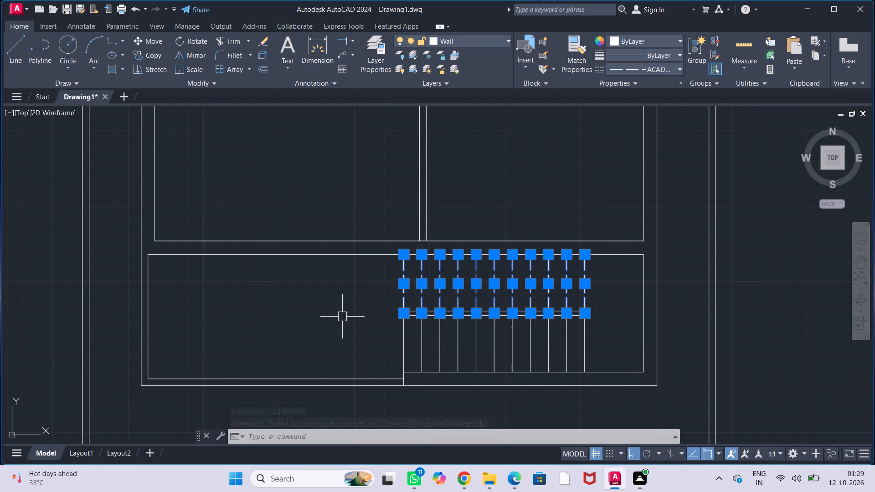
pyautogui.press('Escape')
pyautogui.press('Escape')
pyautogui.press('Escape')
pyautogui.press('Escape')
# Trim the two rooms' lower wall line between the two faces of the partition wall above the staircase.
pyautogui.scroll(-1, 329, 324)
pyautogui.moveTo(331, 318); pyautogui.dragTo(334, 317, button='middle')
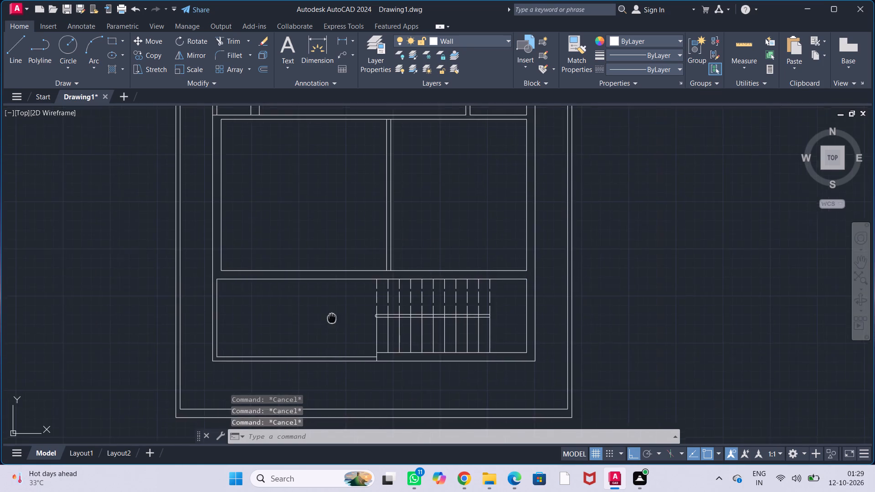
pyautogui.moveTo(334, 317); pyautogui.dragTo(384, 342, button='middle')
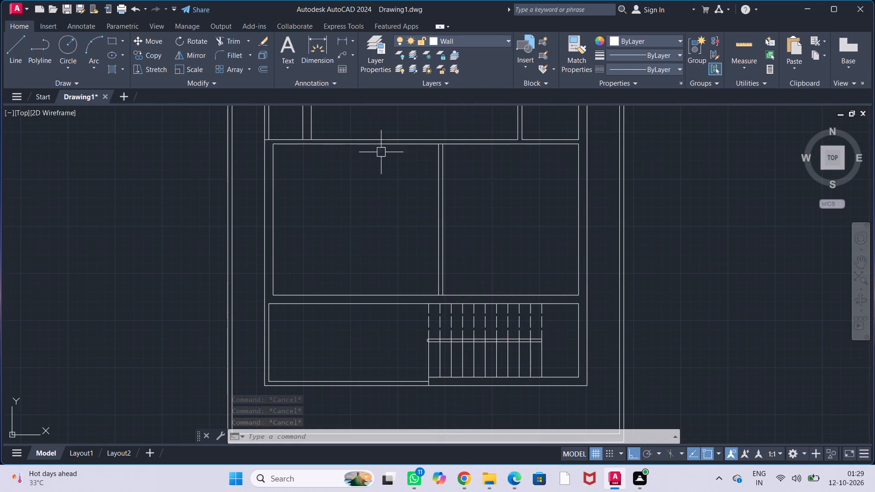
pyautogui.moveTo(342, 325); pyautogui.dragTo(324, 333, button='middle')
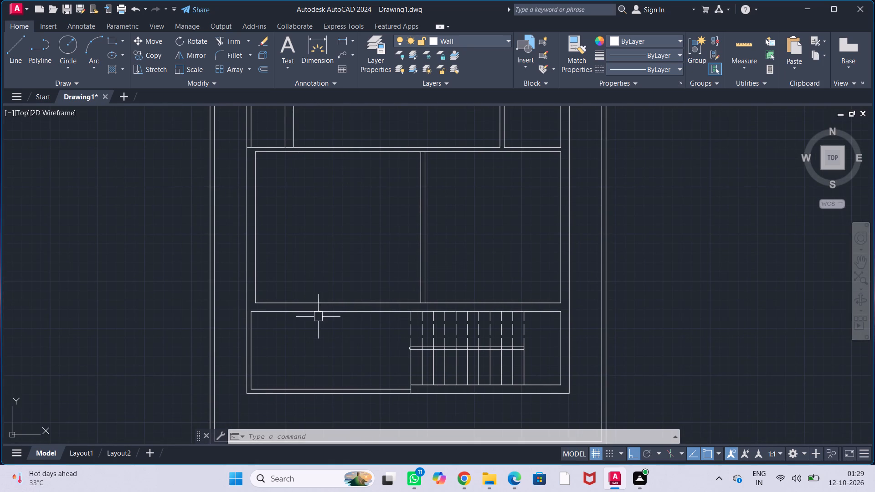
pyautogui.moveTo(303, 288); pyautogui.dragTo(320, 308, button='middle')
pyautogui.moveTo(318, 313); pyautogui.dragTo(308, 302, button='middle')
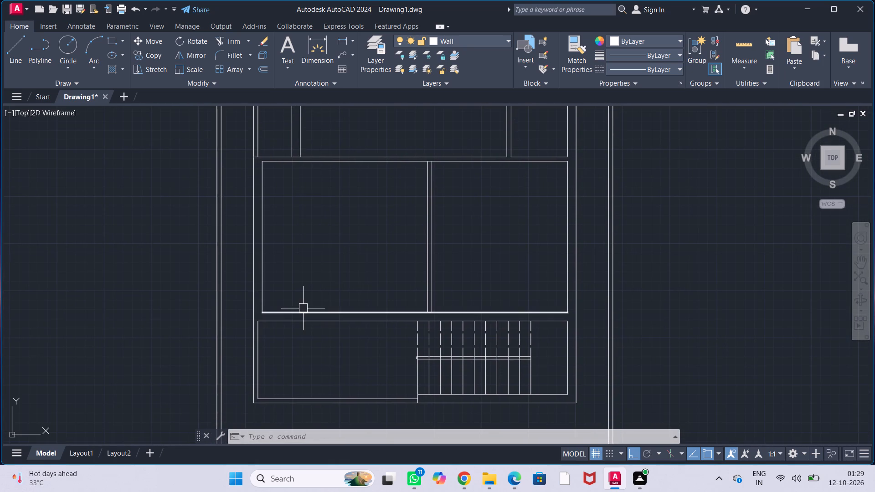
pyautogui.moveTo(349, 294); pyautogui.dragTo(336, 289, button='middle')
pyautogui.scroll(1, 333, 289)
pyautogui.moveTo(334, 289); pyautogui.dragTo(342, 277, button='middle')
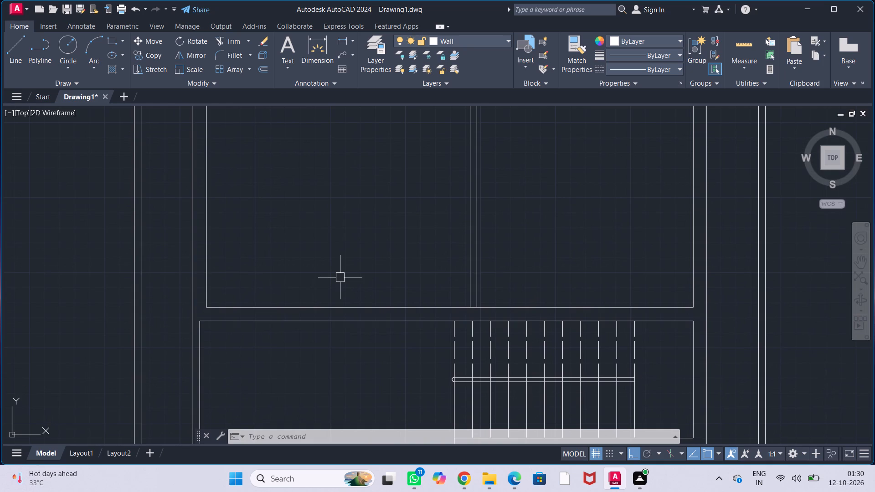
pyautogui.scroll(2, 501, 315)
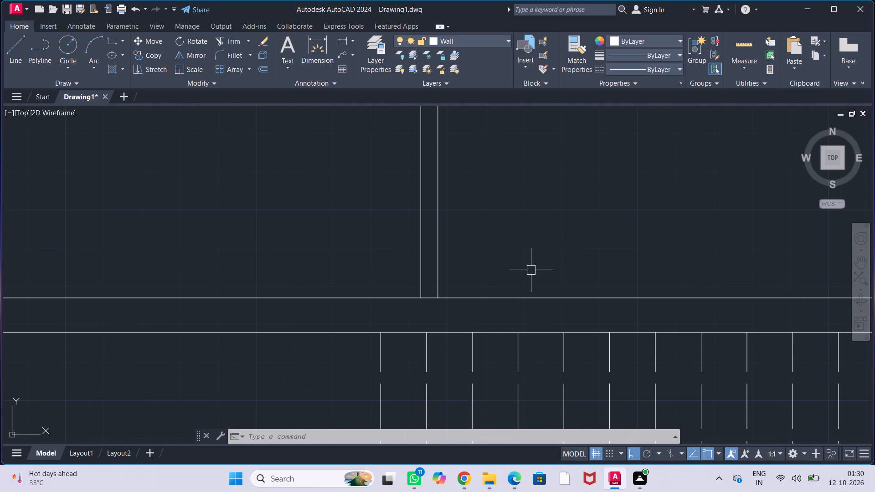
pyautogui.write('trim')
pyautogui.press('Return')
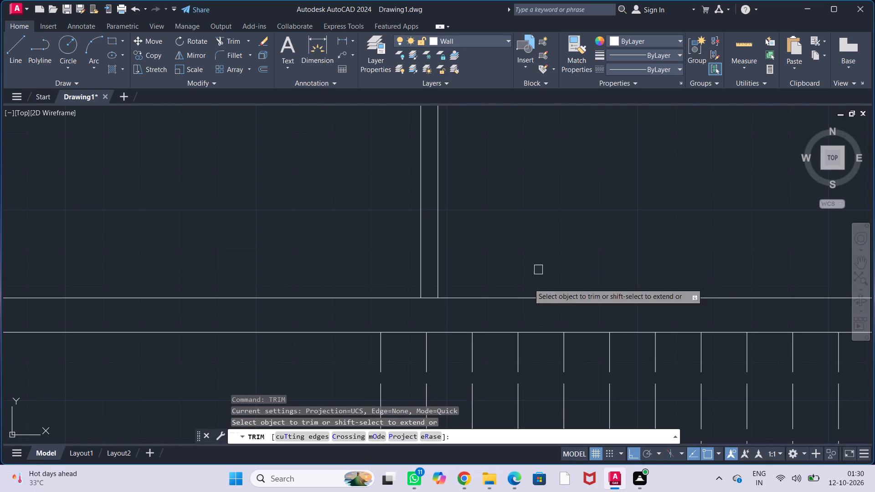
pyautogui.scroll(1, 428, 302)
pyautogui.click(430, 297)
pyautogui.press('Escape')
pyautogui.press('Escape')
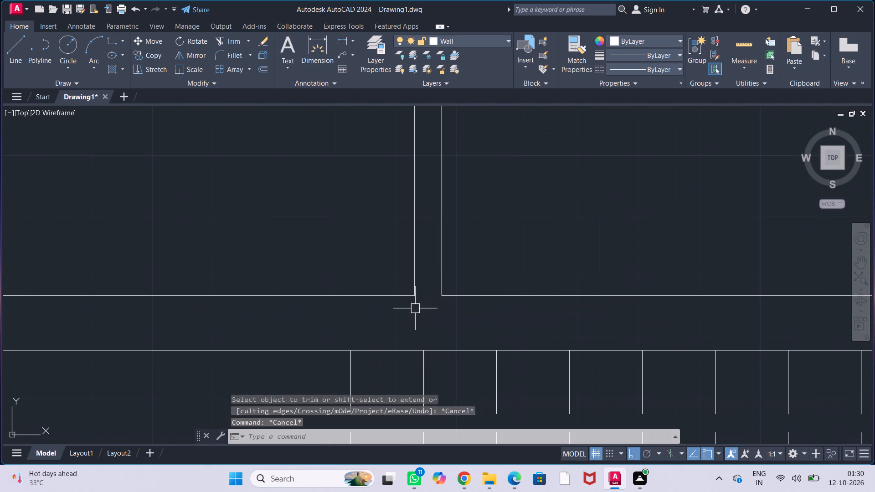
pyautogui.press('Escape')
pyautogui.press('Escape')
pyautogui.press('Escape')
# Offset the inner left wall line of the room left of the partition 9" into the room.
pyautogui.scroll(-4, 414, 308)
pyautogui.moveTo(304, 340); pyautogui.dragTo(309, 348, button='middle')
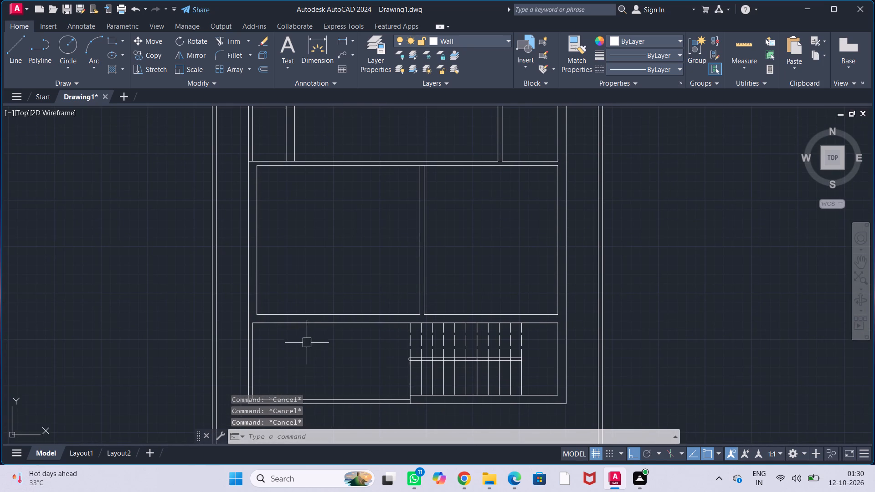
pyautogui.scroll(1, 303, 336)
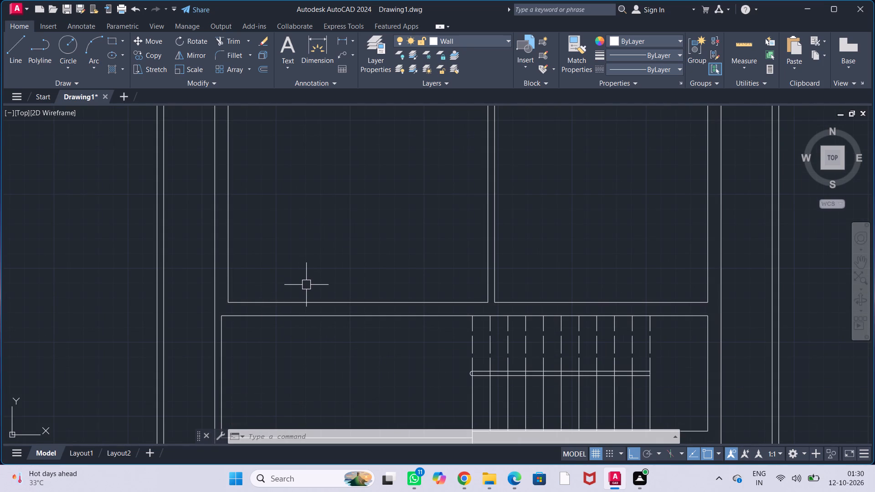
pyautogui.write('off')
pyautogui.press('Return')
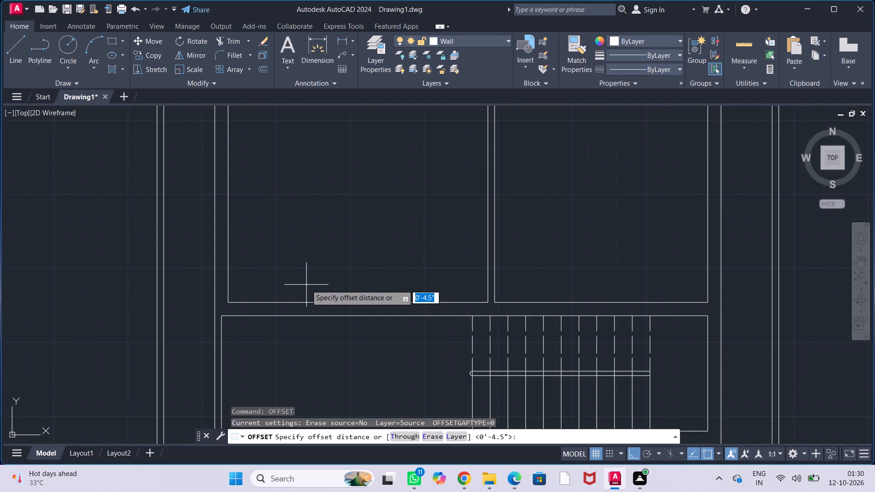
pyautogui.press('9')
pyautogui.hotkey('shift', '"')
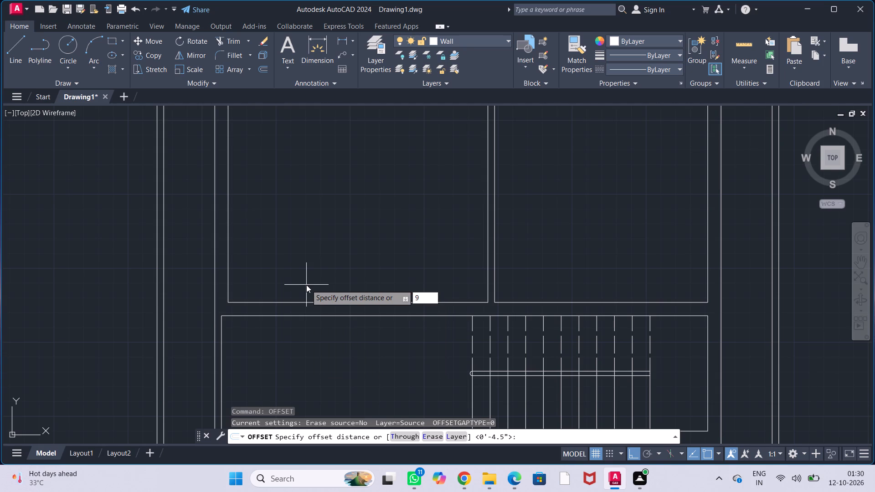
pyautogui.press('Return')
pyautogui.click(228, 275)
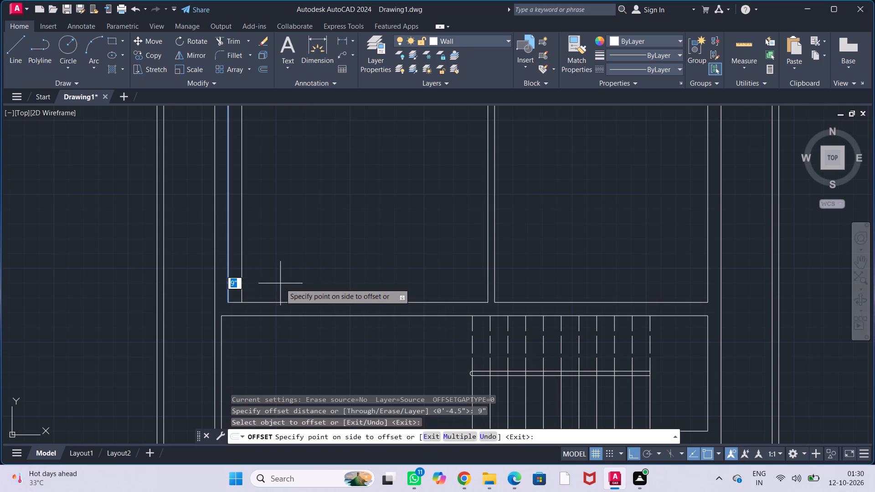
pyautogui.click(282, 282)
pyautogui.scroll(-3, 289, 282)
pyautogui.moveTo(307, 255); pyautogui.dragTo(289, 280, button='middle')
pyautogui.scroll(2, 278, 289)
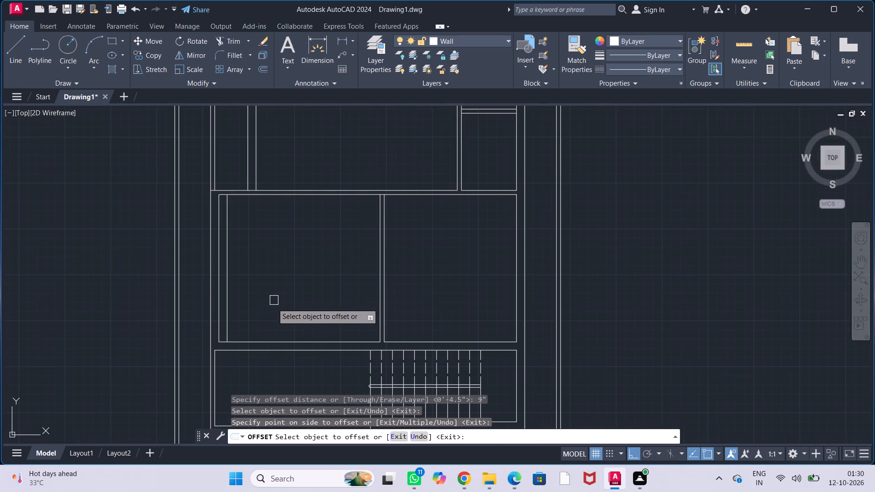
pyautogui.moveTo(270, 304); pyautogui.dragTo(257, 295, button='middle')
pyautogui.scroll(1, 250, 298)
pyautogui.moveTo(238, 313); pyautogui.dragTo(245, 294, button='middle')
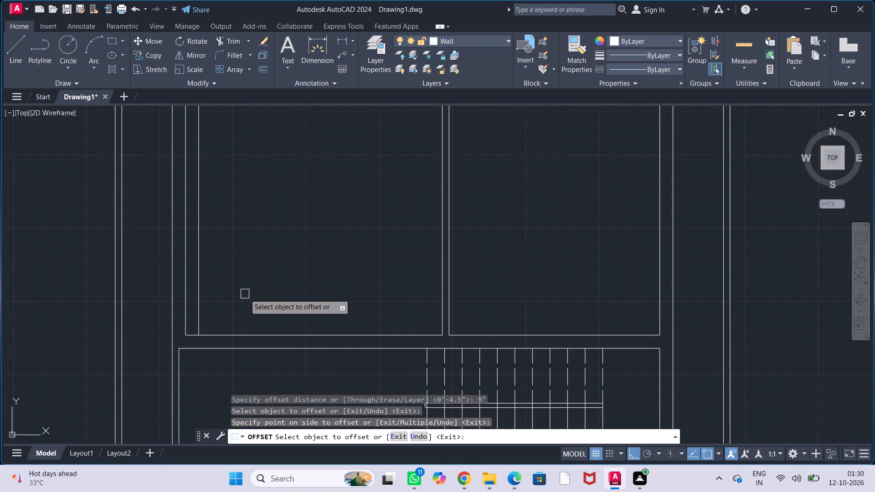
pyautogui.press('Escape')
pyautogui.press('Escape')
pyautogui.press('Escape')
# Extend the 9" offset line down to the lower face of the wall between the room and the staircase area.
pyautogui.write('ex')
pyautogui.press('Return')
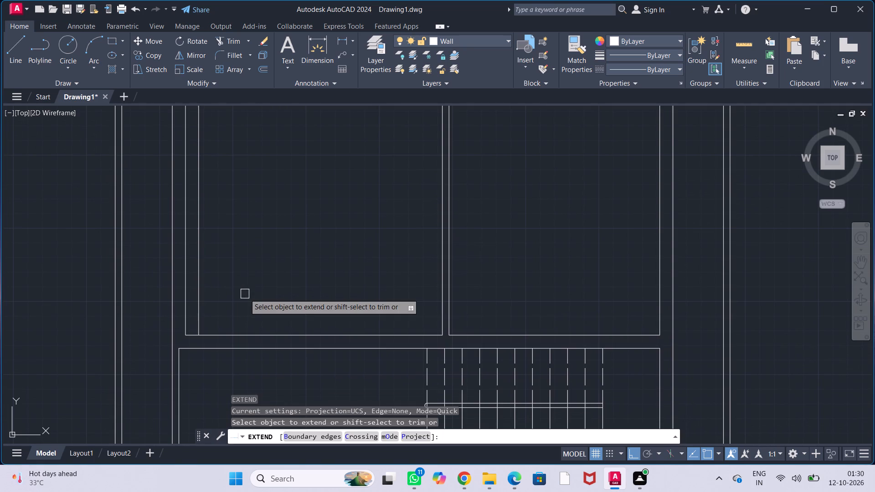
pyautogui.click(201, 322)
pyautogui.press('Escape')
pyautogui.press('Escape')
pyautogui.press('Escape')
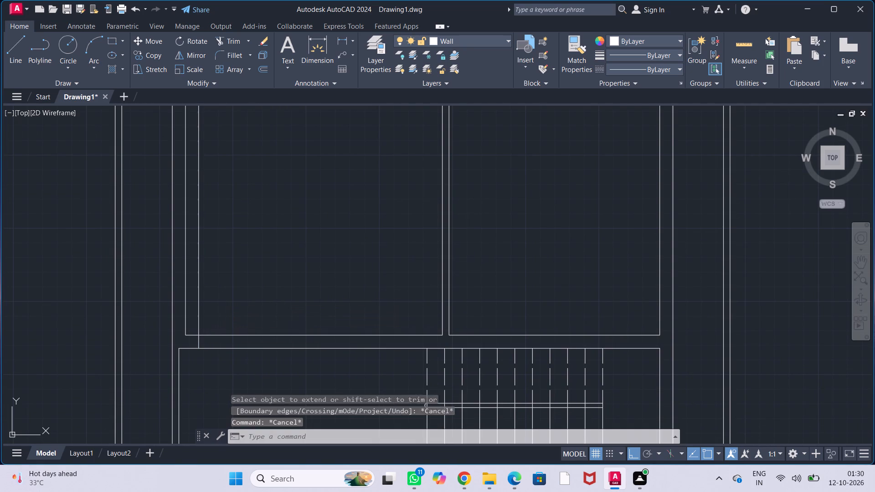
pyautogui.press('Escape')
# Offset the extended jamb line 4' towards the partition to mark the other side of the door opening.
pyautogui.write('off')
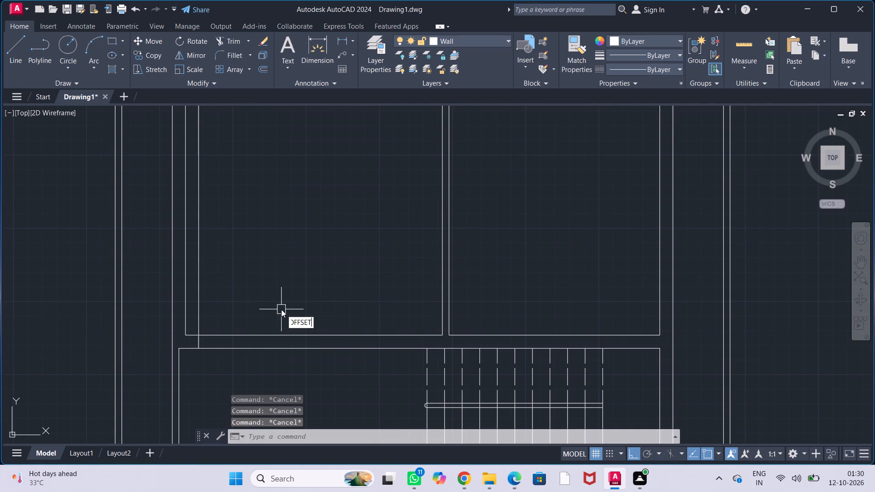
pyautogui.press('Return')
pyautogui.press('4')
pyautogui.press("'")
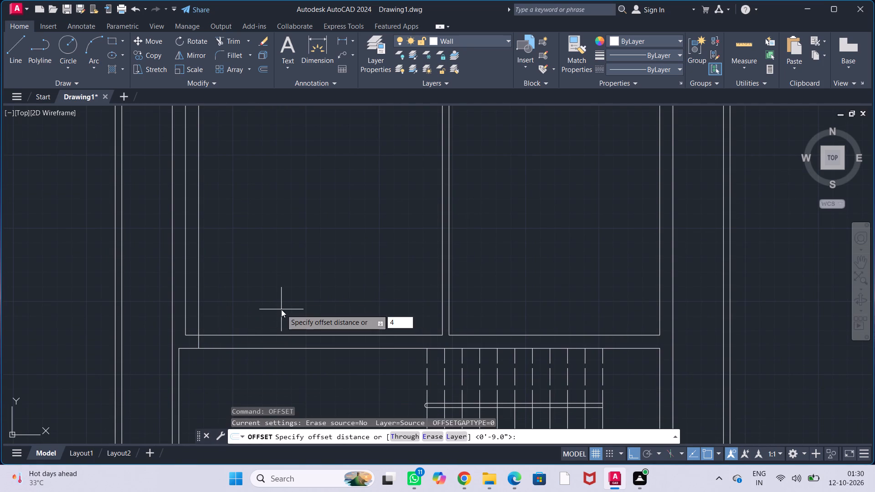
pyautogui.press('Return')
pyautogui.click(198, 322)
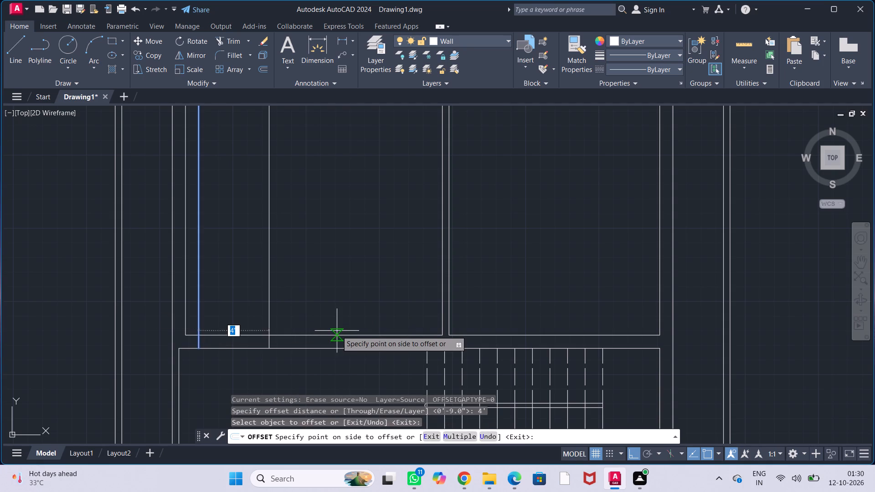
pyautogui.click(336, 329)
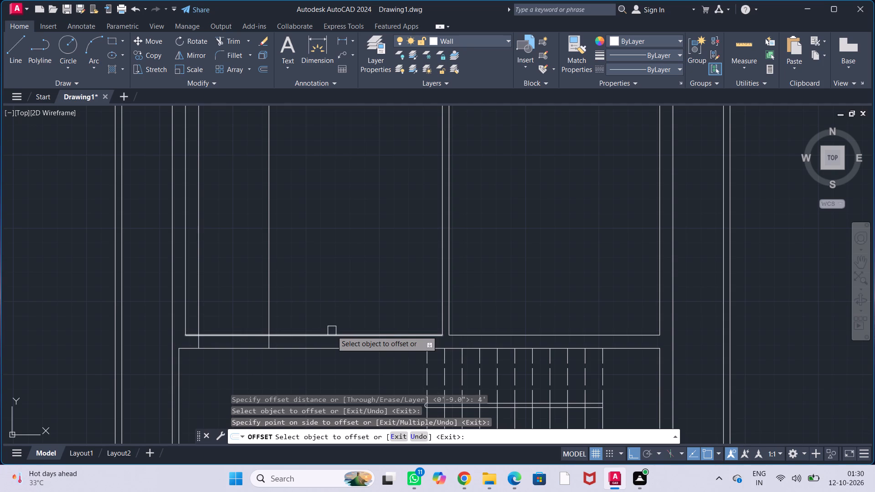
pyautogui.click(336, 375)
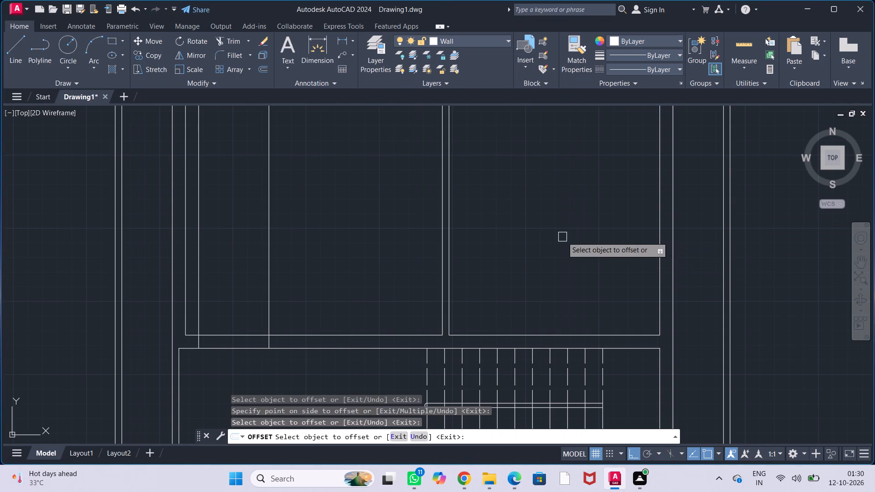
pyautogui.press('Escape')
pyautogui.press('Escape')
pyautogui.press('Escape')
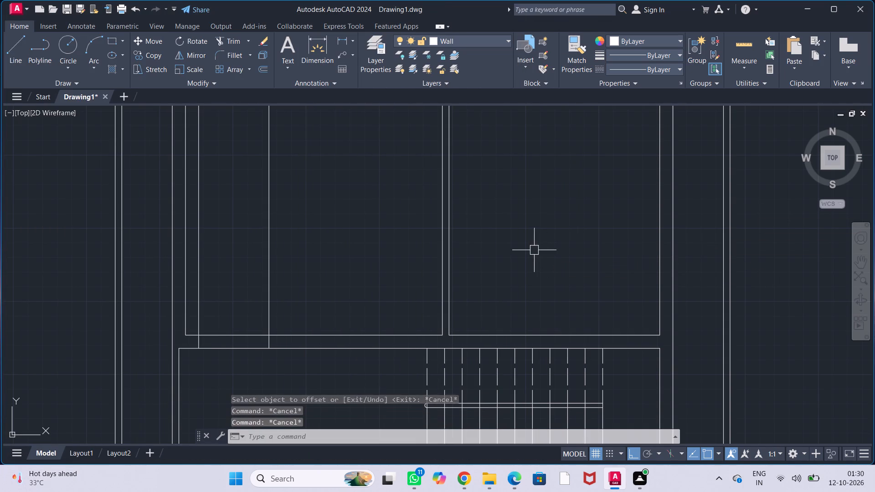
pyautogui.press('Escape')
pyautogui.press('Escape')
pyautogui.press('Escape')
pyautogui.press('Escape')
# Trim both wall faces between the two jamb lines and the jamb lines above the wall to form the 4' door opening.
pyautogui.press('t')
pyautogui.write('rim')
pyautogui.press('Return')
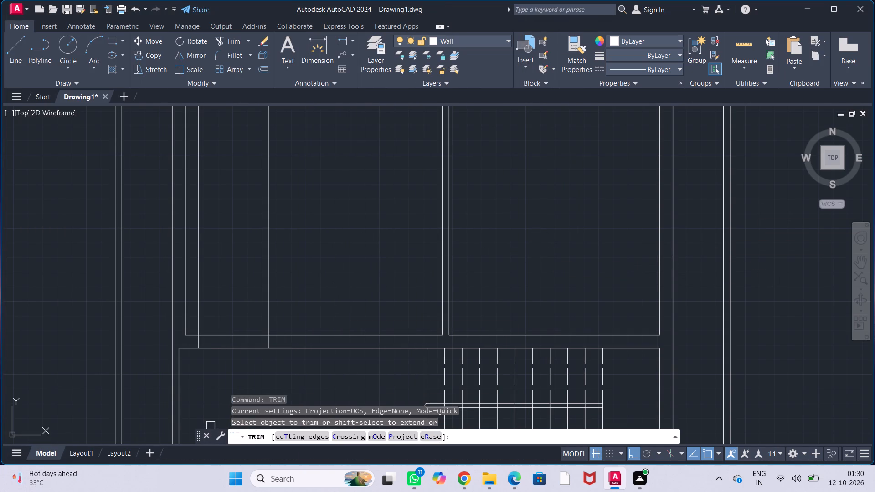
pyautogui.moveTo(225, 303); pyautogui.dragTo(235, 384)
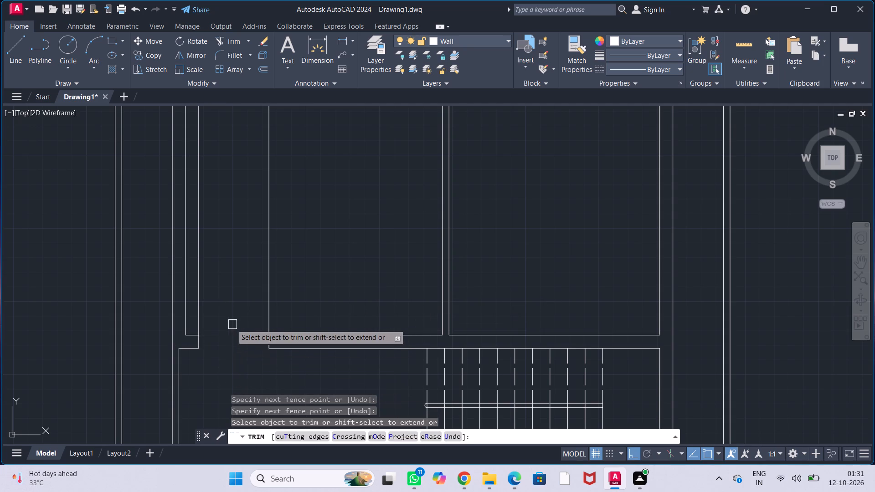
pyautogui.click(199, 320)
pyautogui.click(264, 317)
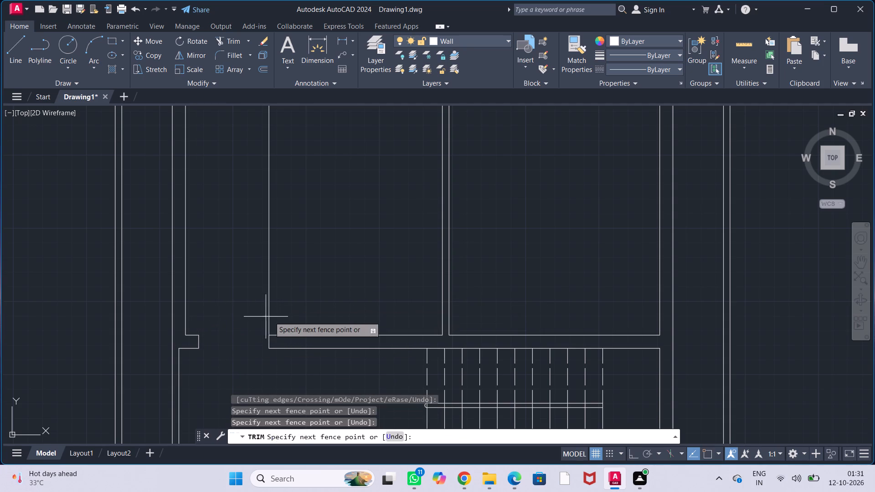
pyautogui.click(276, 315)
pyautogui.press('Escape')
pyautogui.press('Escape')
pyautogui.press('Escape')
pyautogui.press('Escape')
pyautogui.press('Escape')
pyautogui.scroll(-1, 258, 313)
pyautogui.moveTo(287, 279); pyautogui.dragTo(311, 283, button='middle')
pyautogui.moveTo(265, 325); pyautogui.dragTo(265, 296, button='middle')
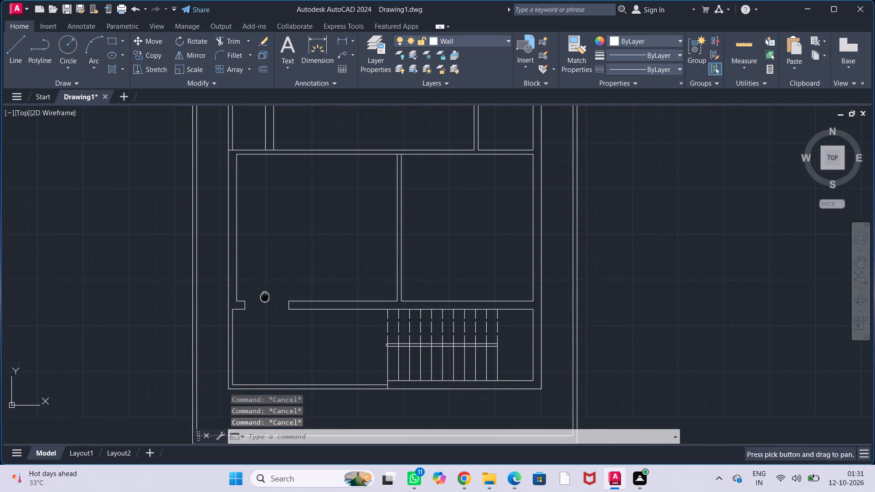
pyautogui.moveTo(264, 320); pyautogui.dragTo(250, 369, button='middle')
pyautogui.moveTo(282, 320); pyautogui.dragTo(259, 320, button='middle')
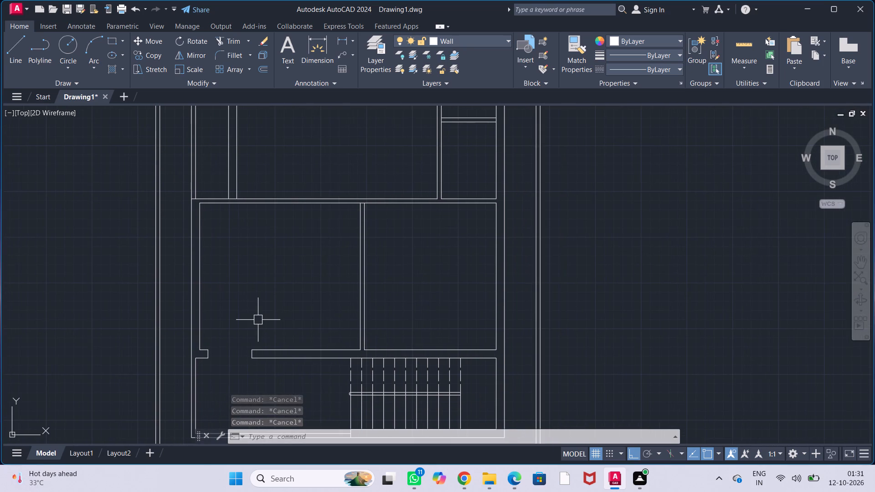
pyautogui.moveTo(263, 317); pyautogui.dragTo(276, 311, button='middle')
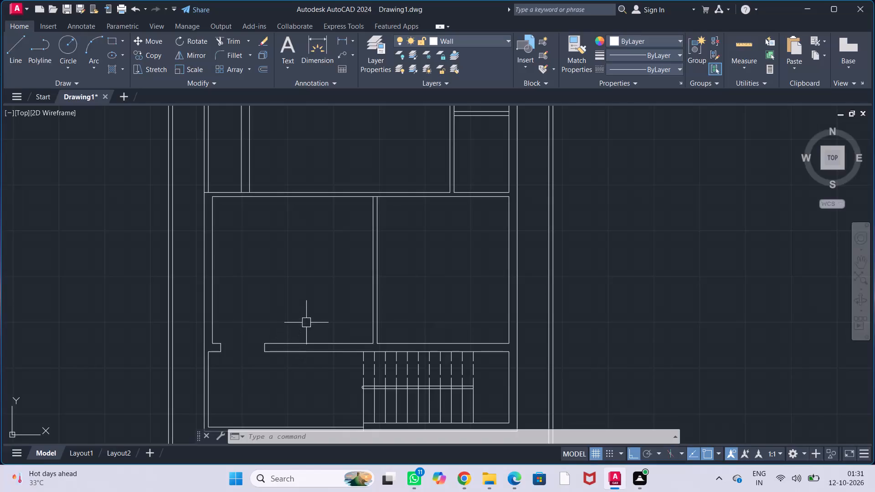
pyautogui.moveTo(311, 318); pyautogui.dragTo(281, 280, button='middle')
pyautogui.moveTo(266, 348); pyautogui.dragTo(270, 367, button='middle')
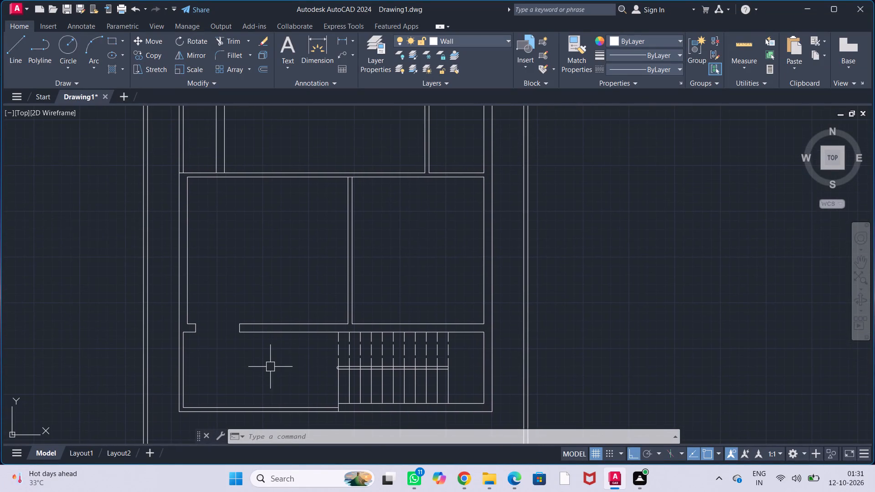
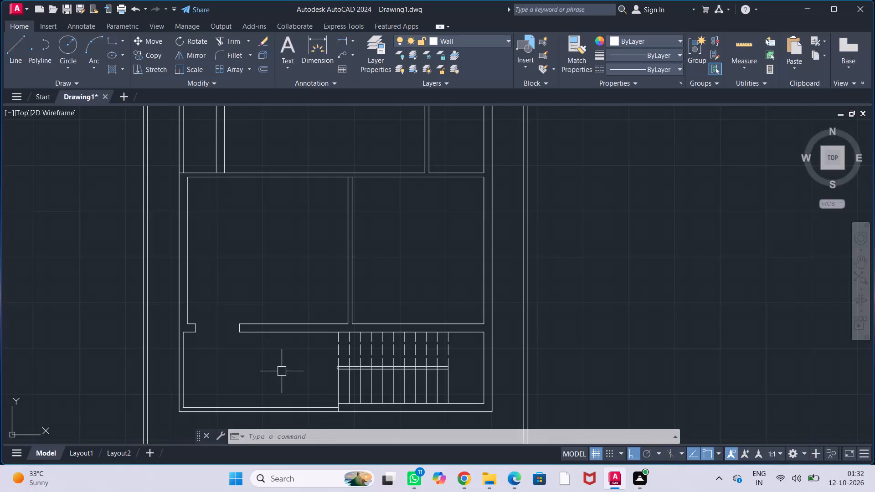
# Draw a line across the wall thickness at the midpoint of the upper wall face between the 4' door opening and the partition.
pyautogui.moveTo(276, 377); pyautogui.dragTo(315, 390, button='middle')
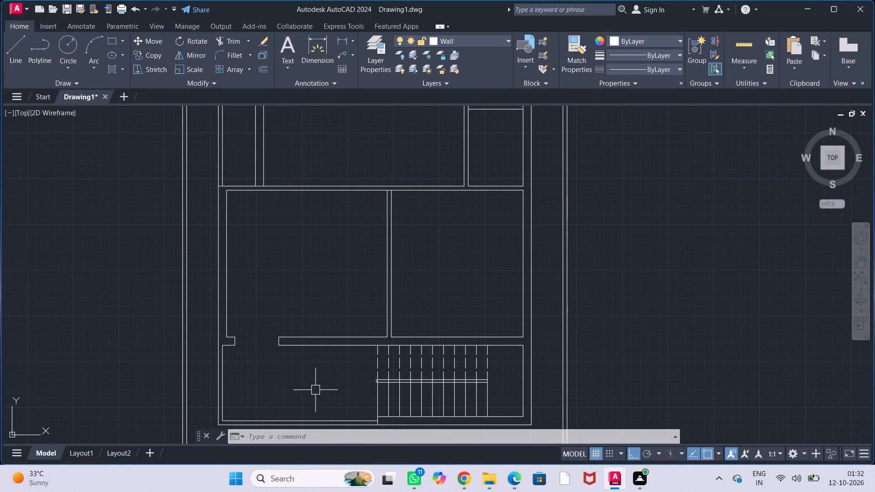
pyautogui.scroll(1, 322, 366)
pyautogui.moveTo(323, 360); pyautogui.dragTo(345, 369, button='middle')
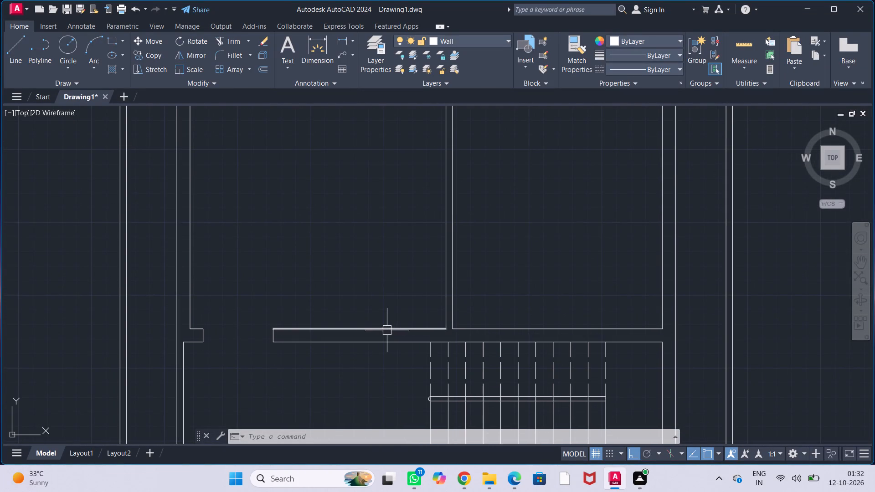
pyautogui.moveTo(365, 360); pyautogui.dragTo(369, 372, button='middle')
pyautogui.scroll(1, 367, 368)
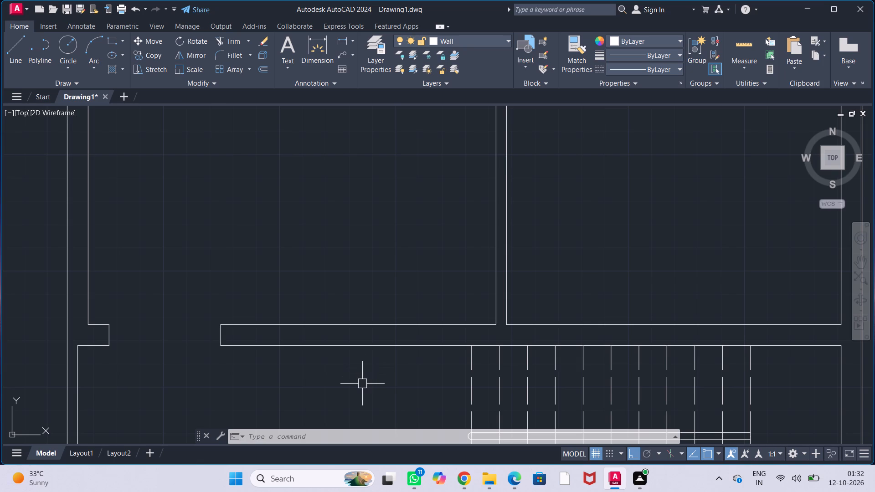
pyautogui.press('l')
pyautogui.press('Return')
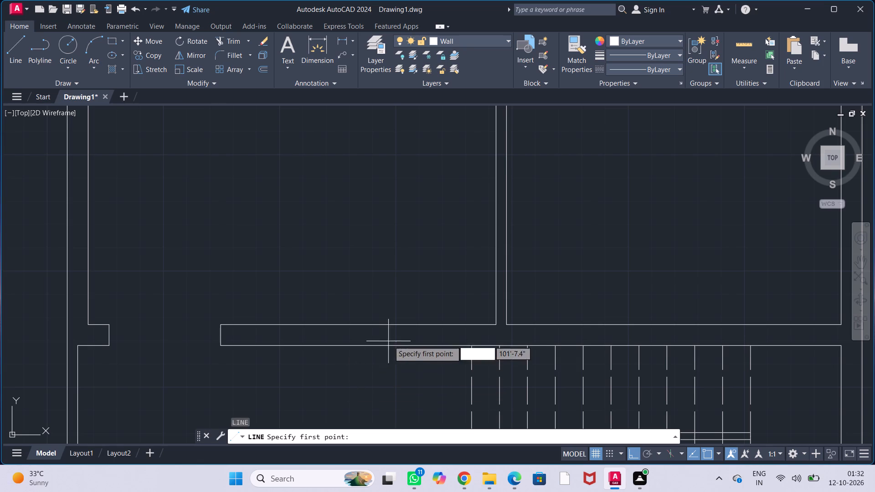
pyautogui.click(355, 324)
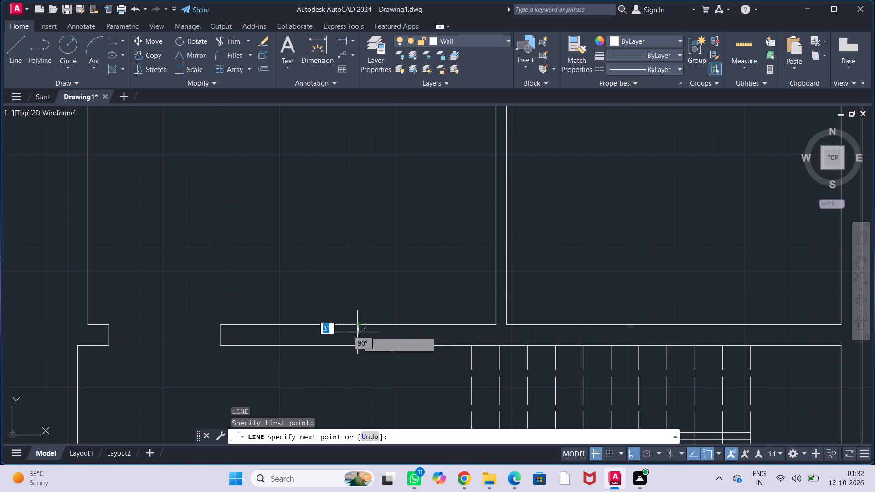
pyautogui.click(358, 343)
pyautogui.press('Escape')
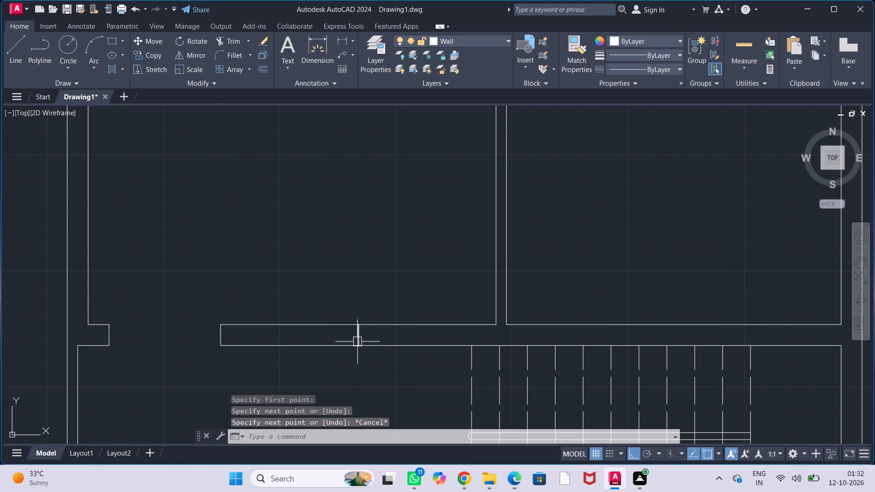
pyautogui.press('Escape')
pyautogui.press('Escape')
pyautogui.press('Escape')
pyautogui.press('Escape')
# Offset the midpoint line 2' to both sides to mark the edges of a second opening in the wall.
pyautogui.press('o')
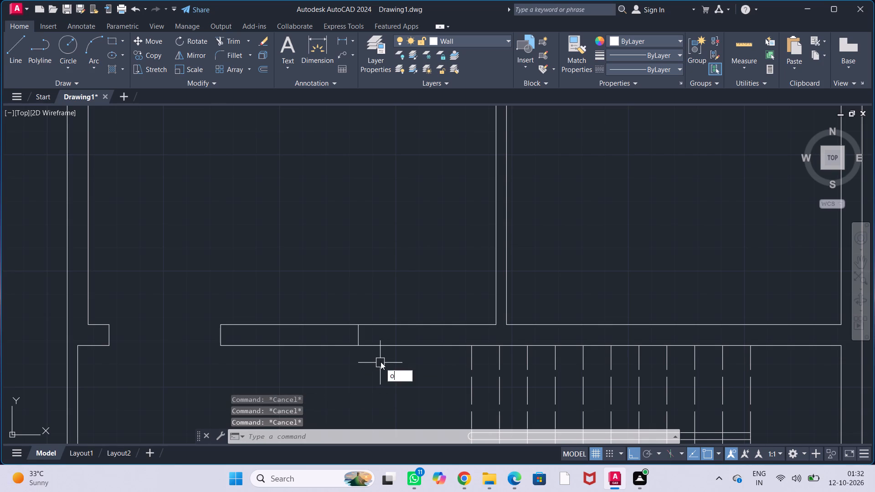
pyautogui.press('f')
pyautogui.press('f')
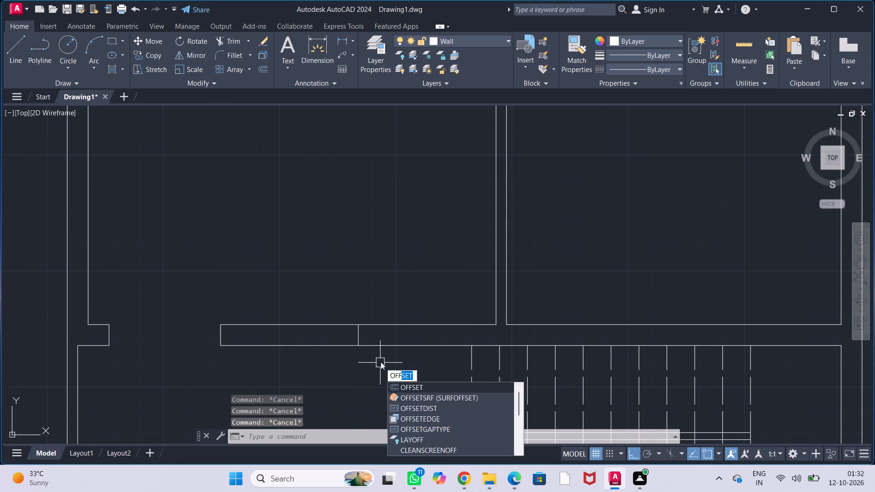
pyautogui.press('Return')
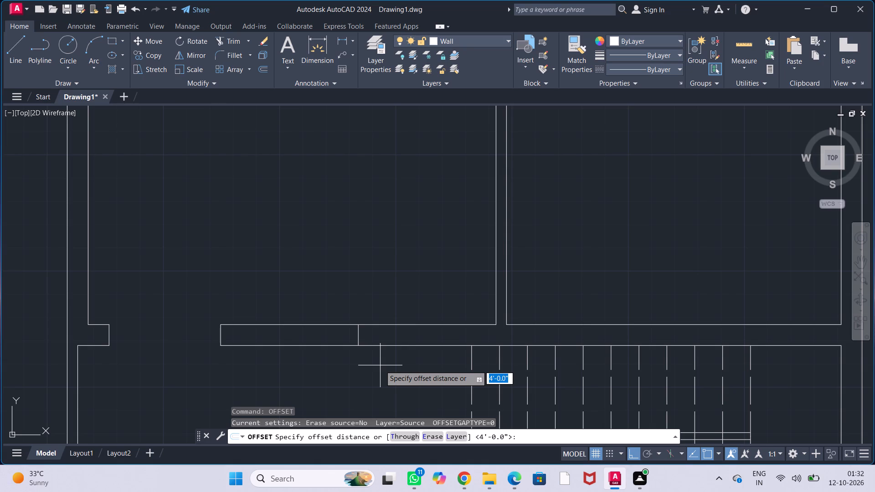
pyautogui.write("2'")
pyautogui.press('Return')
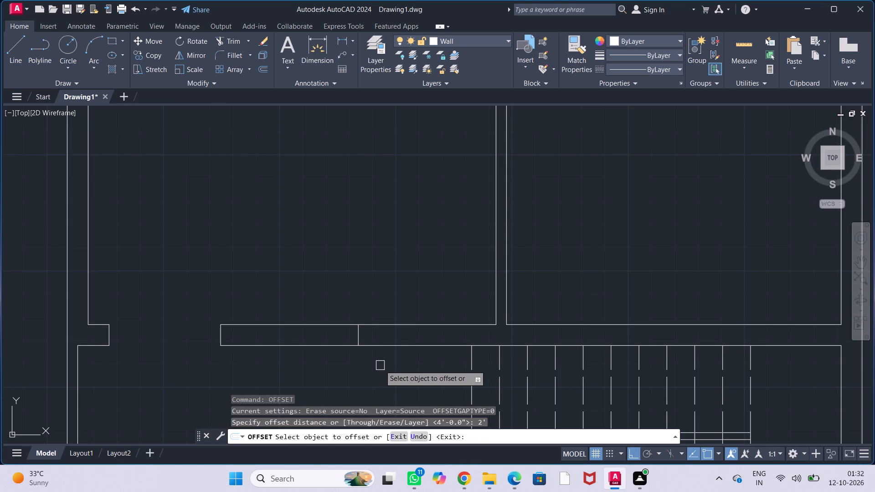
pyautogui.click(359, 335)
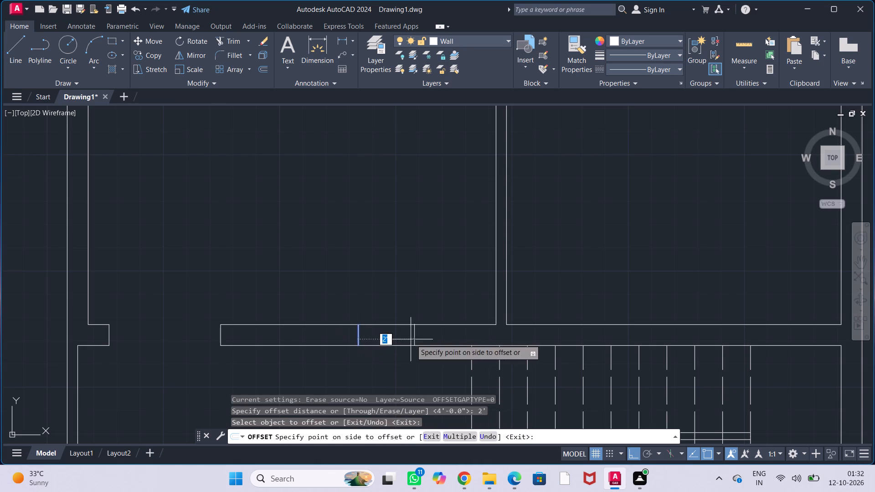
pyautogui.click(411, 339)
pyautogui.click(361, 337)
pyautogui.click(325, 338)
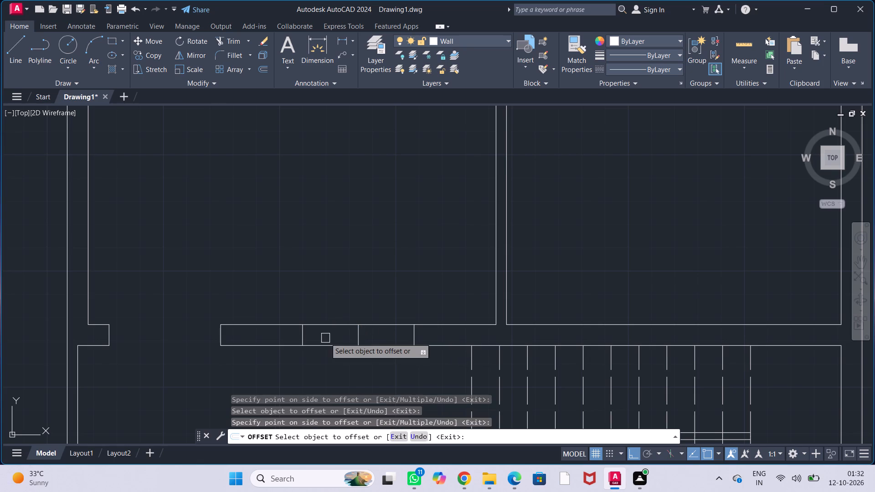
pyautogui.press('Escape')
pyautogui.press('Escape')
pyautogui.press('Escape')
pyautogui.press('Escape')
pyautogui.press('Escape')
# Trim both wall faces between the two offset lines and remove the centre line to form a 4' opening.
pyautogui.write('tr')
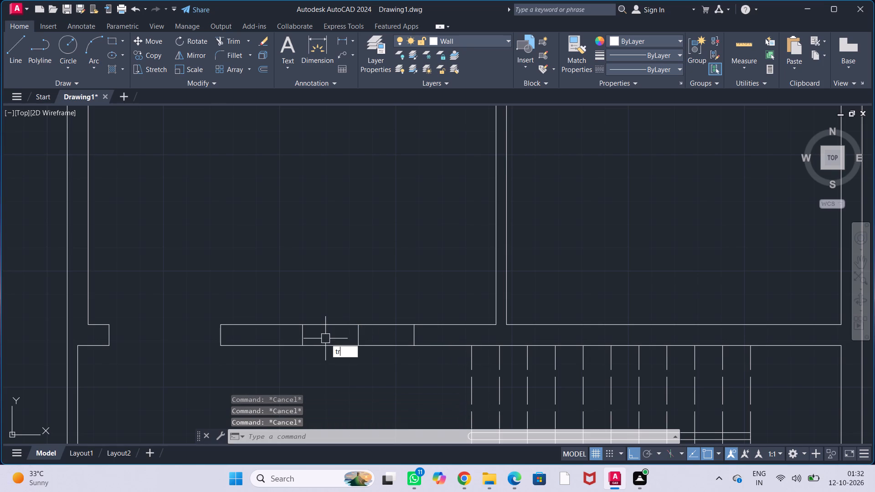
pyautogui.press('i')
pyautogui.press('m')
pyautogui.press('Return')
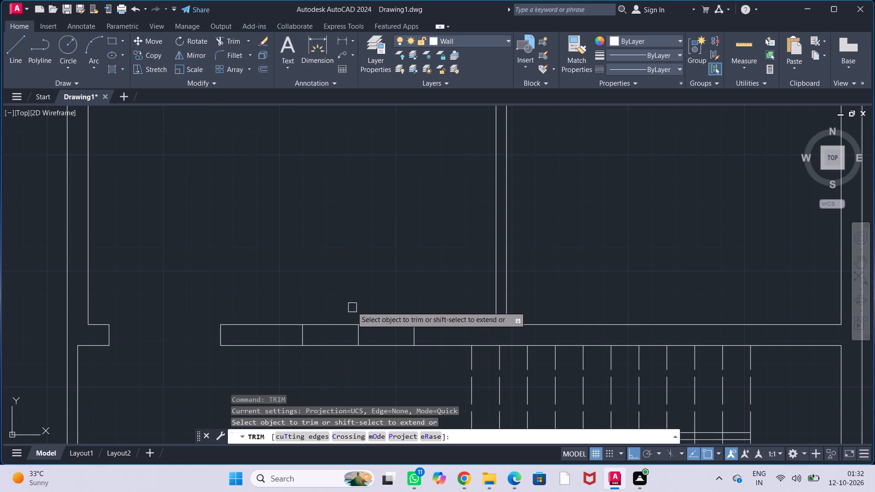
pyautogui.moveTo(327, 307); pyautogui.dragTo(334, 389)
pyautogui.moveTo(374, 310); pyautogui.dragTo(376, 366)
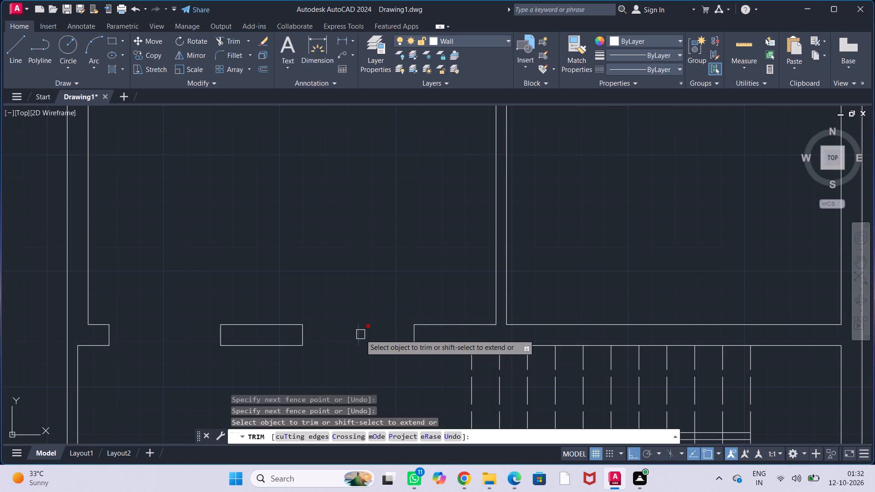
pyautogui.click(360, 334)
pyautogui.press('Escape')
pyautogui.press('Escape')
pyautogui.press('Escape')
pyautogui.press('Escape')
pyautogui.press('Escape')
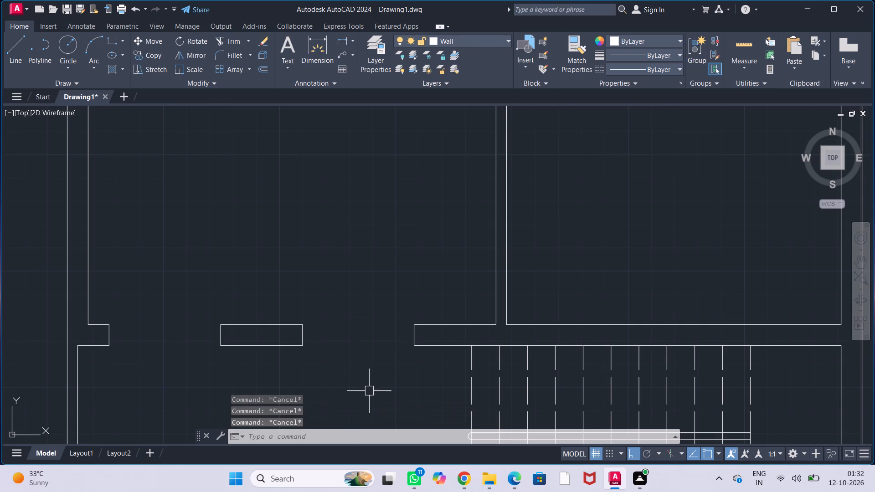
# Examine the two rooms above the staircase, the openings in their lower wall and the surrounding layout.
pyautogui.scroll(-1, 367, 387)
pyautogui.moveTo(378, 374); pyautogui.dragTo(412, 358, button='middle')
pyautogui.scroll(-1, 409, 361)
pyautogui.moveTo(408, 368); pyautogui.dragTo(408, 370, button='middle')
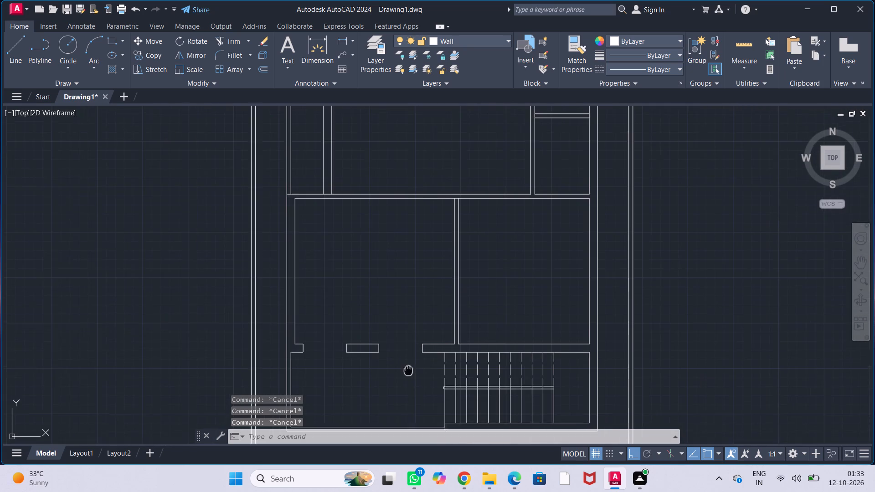
pyautogui.moveTo(408, 370); pyautogui.dragTo(406, 382, button='middle')
pyautogui.moveTo(403, 377); pyautogui.dragTo(378, 370, button='middle')
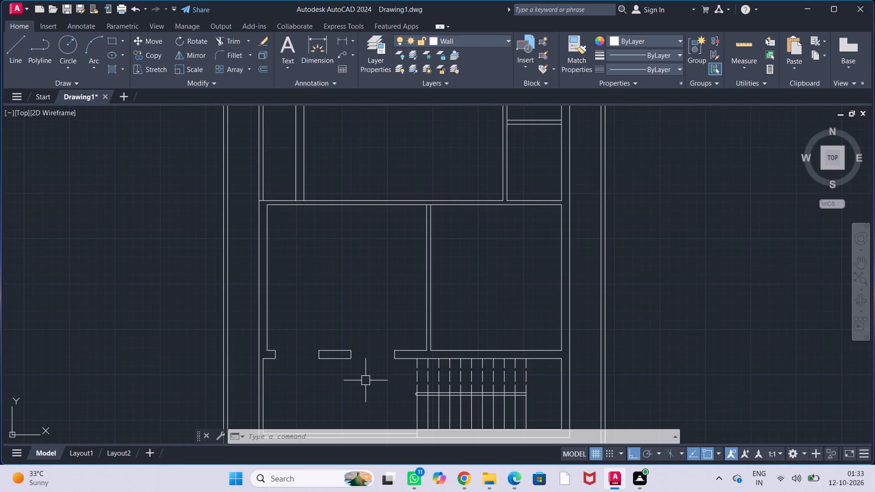
pyautogui.scroll(-2, 365, 380)
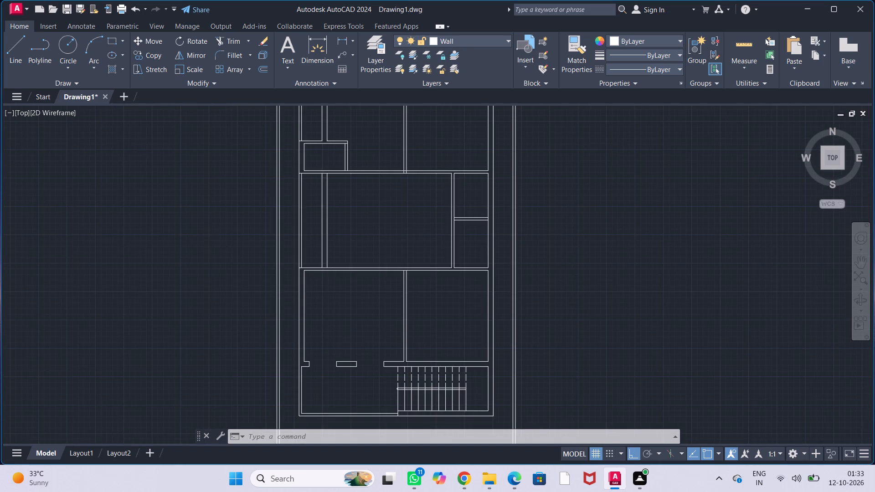
pyautogui.scroll(3, 365, 380)
pyautogui.moveTo(377, 363); pyautogui.dragTo(405, 402, button='middle')
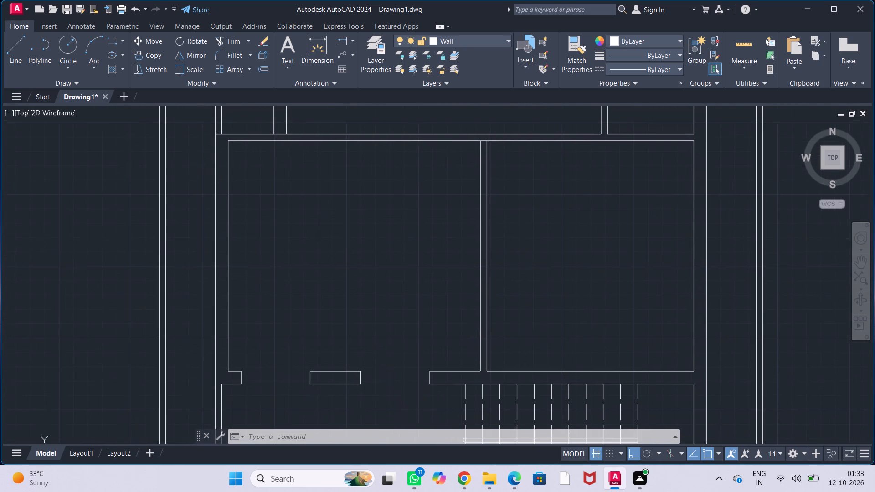
pyautogui.moveTo(391, 347); pyautogui.dragTo(430, 370, button='middle')
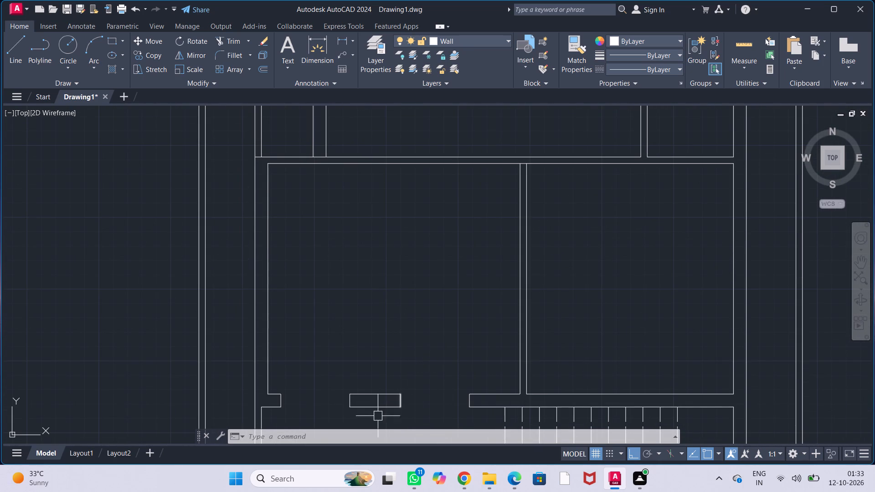
pyautogui.moveTo(371, 338); pyautogui.dragTo(346, 313, button='middle')
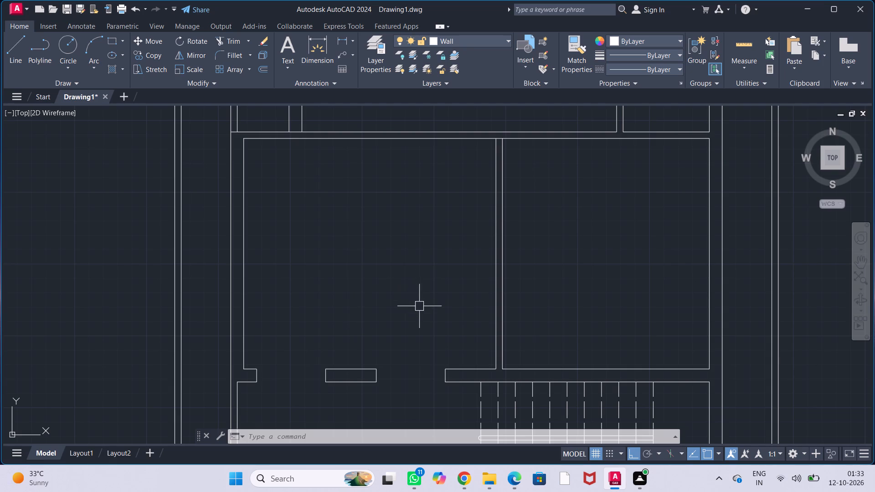
pyautogui.moveTo(421, 310); pyautogui.dragTo(400, 323, button='middle')
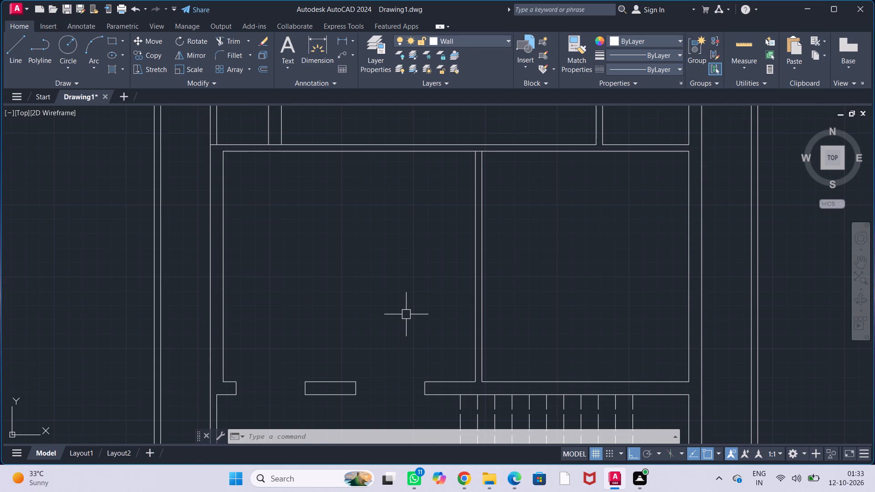
pyautogui.moveTo(401, 327); pyautogui.dragTo(417, 309, button='middle')
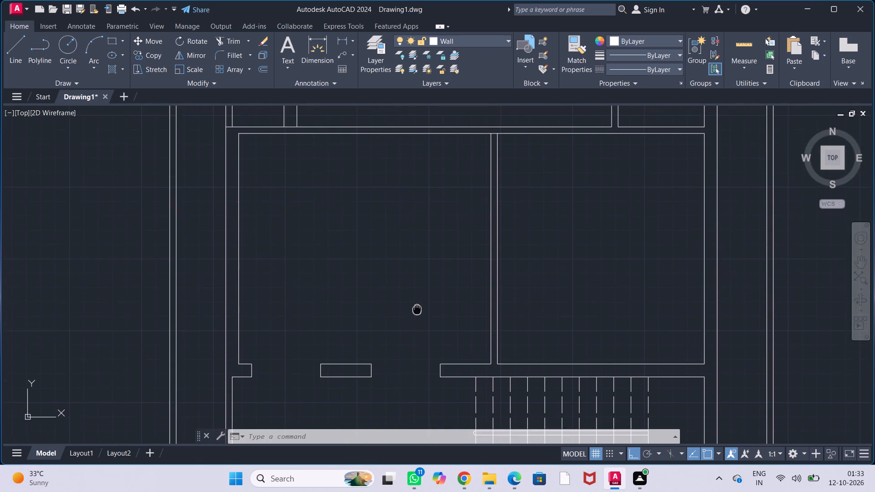
pyautogui.moveTo(417, 309); pyautogui.dragTo(336, 261, button='middle')
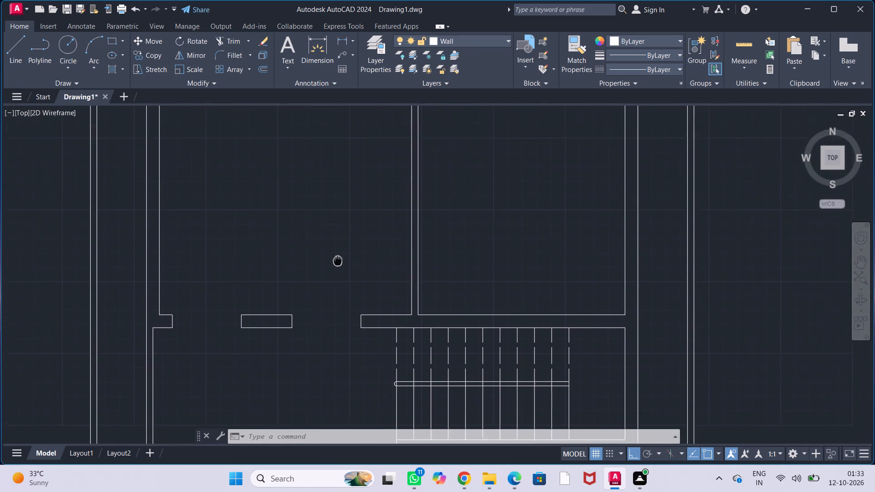
pyautogui.moveTo(336, 261); pyautogui.dragTo(247, 316, button='middle')
pyautogui.moveTo(452, 314); pyautogui.dragTo(422, 318, button='middle')
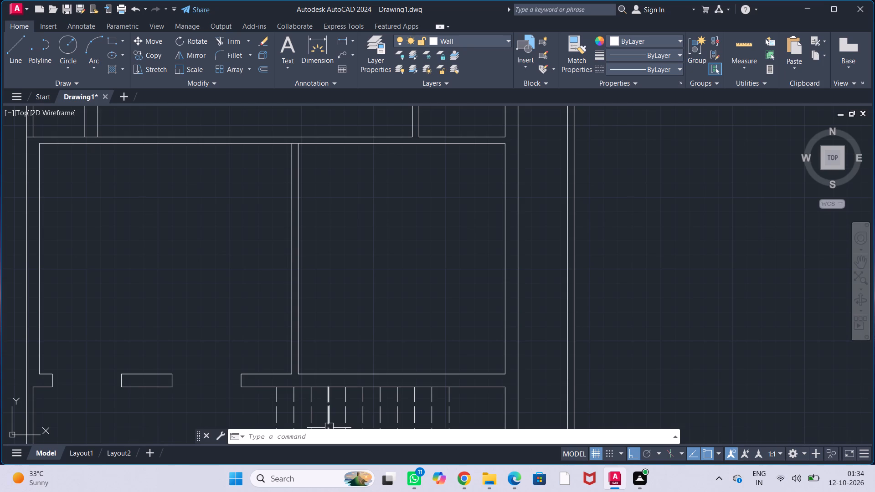
# Save the drawing in the Documents folder under the file name "G+1 north facing".
pyautogui.hotkey('ctrl', 's')
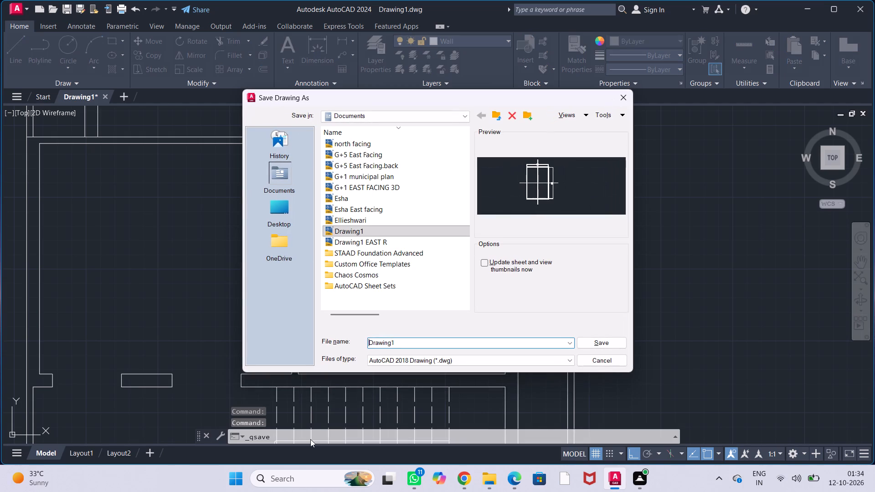
pyautogui.click(459, 342)
pyautogui.press('BackSpace')
pyautogui.press('BackSpace')
pyautogui.press('BackSpace')
pyautogui.press('BackSpace')
pyautogui.press('BackSpace')
pyautogui.press('BackSpace')
pyautogui.press('BackSpace')
pyautogui.press('BackSpace')
pyautogui.press('BackSpace')
pyautogui.press('BackSpace')
pyautogui.press('BackSpace')
pyautogui.press('BackSpace')
pyautogui.press('BackSpace')
pyautogui.press('BackSpace')
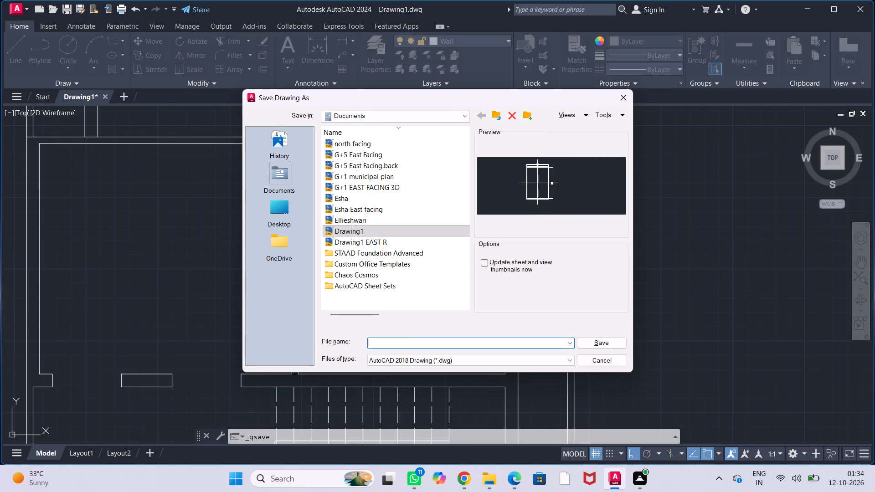
pyautogui.hotkey('shift', 'g')
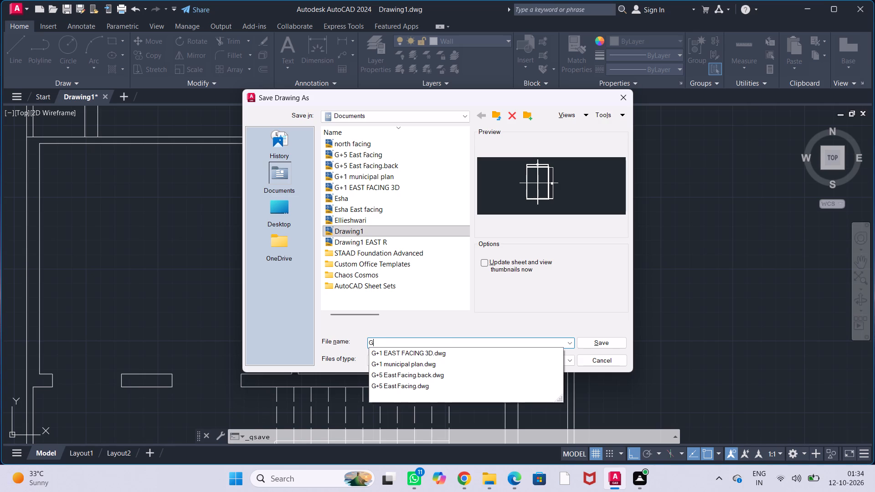
pyautogui.hotkey('shift', '+')
pyautogui.write('1')
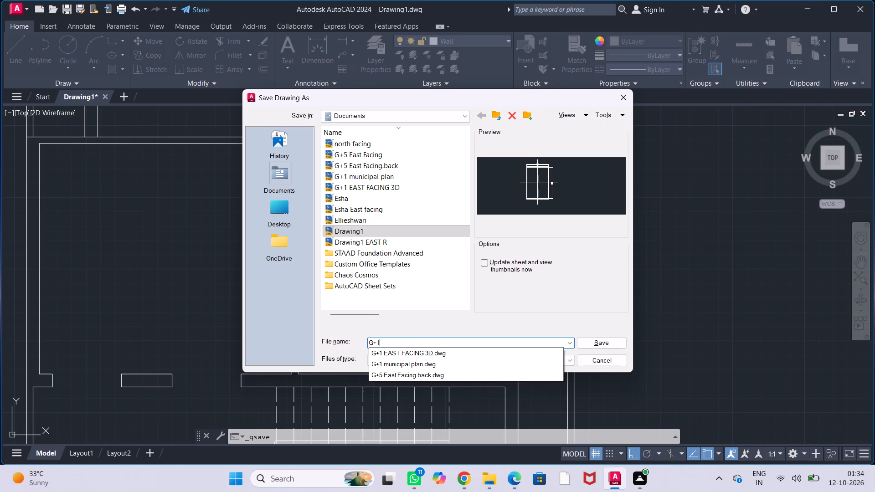
pyautogui.press('space')
pyautogui.write('norh')
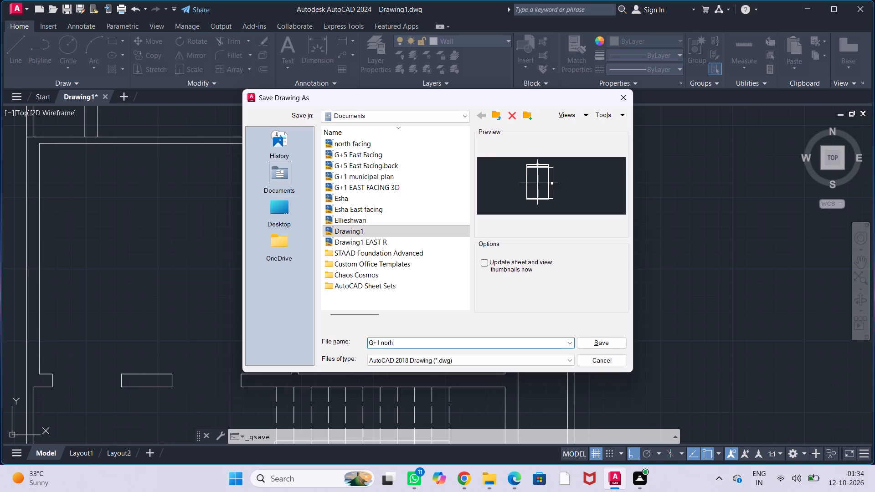
pyautogui.press('BackSpace')
pyautogui.write('th facing')
pyautogui.click(601, 343)
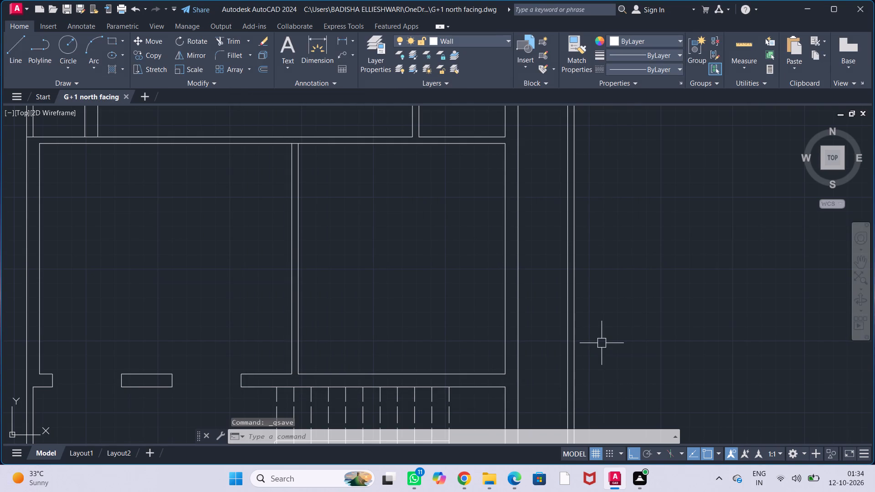
pyautogui.hotkey('ctrl', 's')
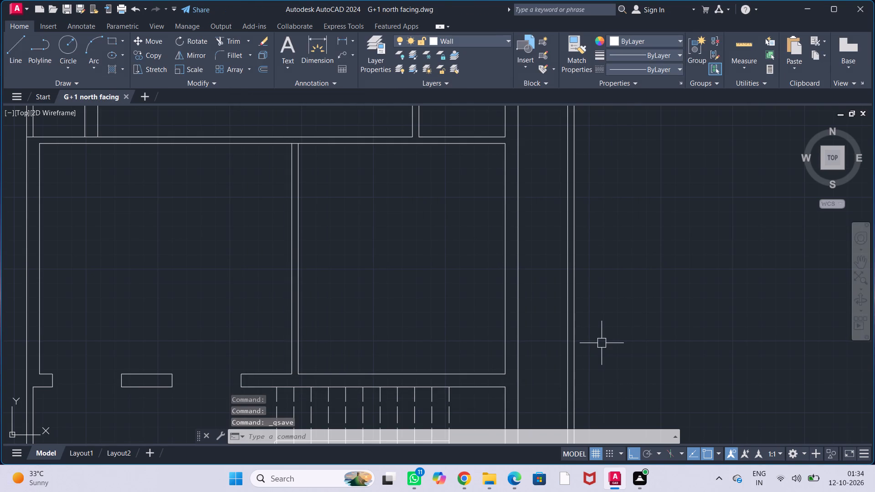
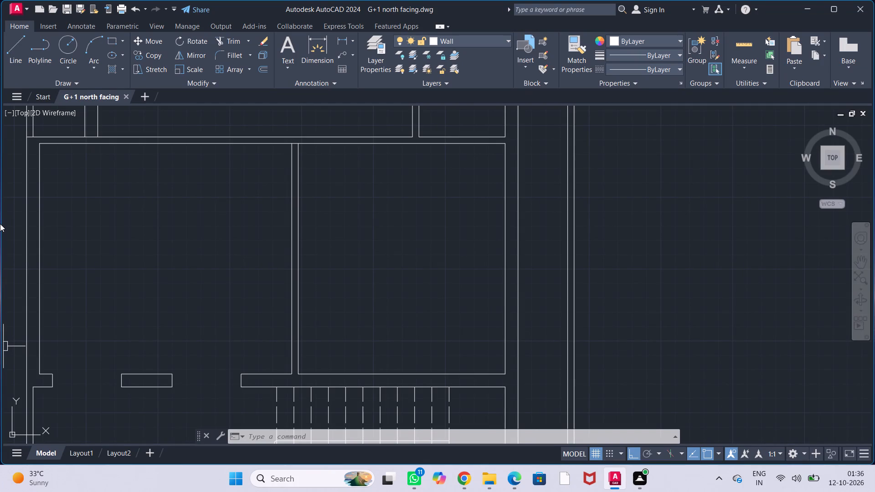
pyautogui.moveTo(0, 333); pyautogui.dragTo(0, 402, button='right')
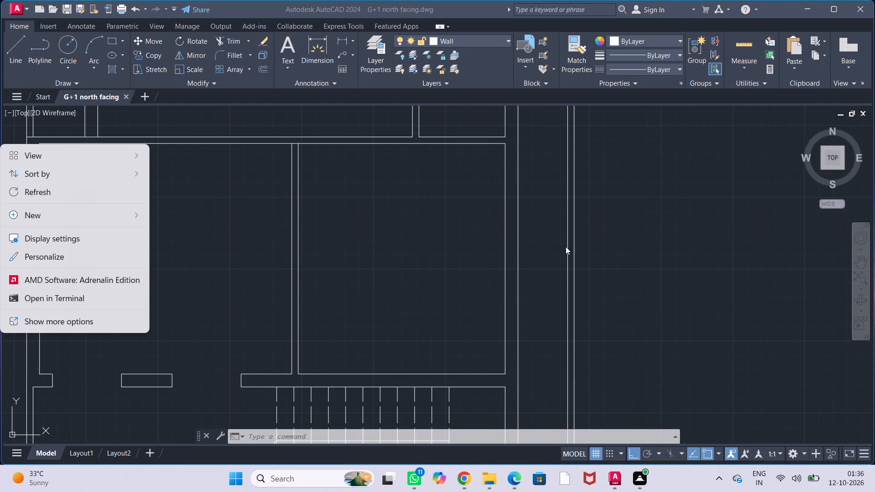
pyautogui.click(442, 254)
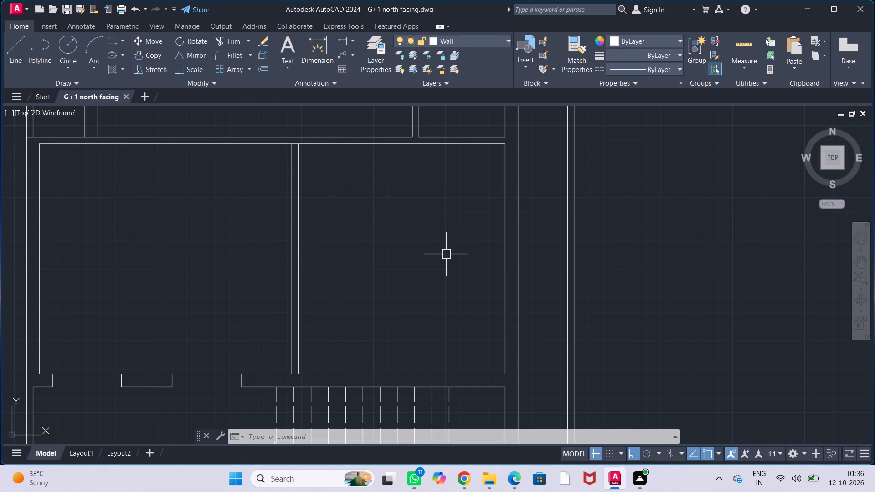
# Offset the lower wall line of the east room above the staircase 9" into the room.
pyautogui.scroll(-1, 428, 246)
pyautogui.moveTo(431, 255); pyautogui.dragTo(443, 236, button='middle')
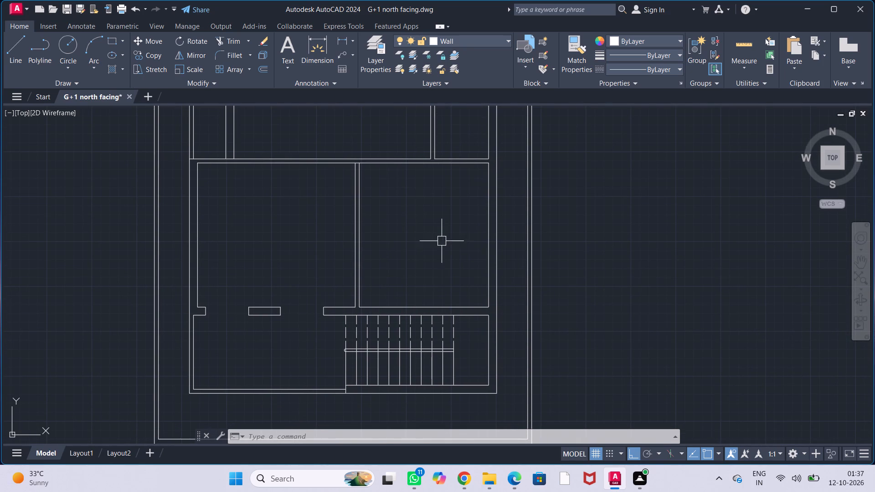
pyautogui.moveTo(440, 242); pyautogui.dragTo(459, 262, button='middle')
pyautogui.scroll(1, 453, 263)
pyautogui.moveTo(453, 265); pyautogui.dragTo(461, 257, button='middle')
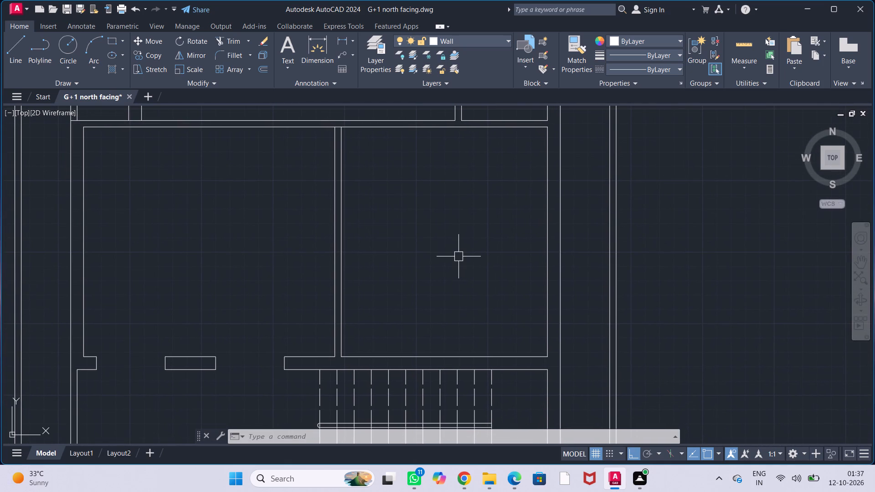
pyautogui.write('off')
pyautogui.press('Return')
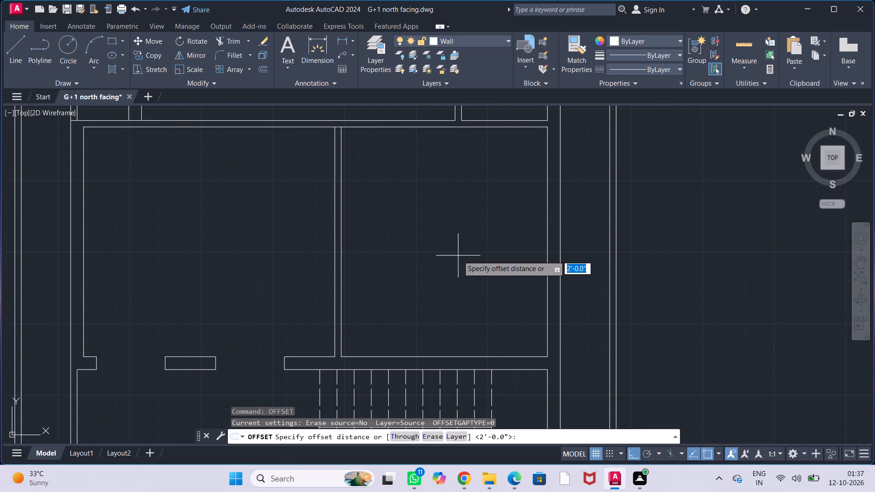
pyautogui.press('9')
pyautogui.hotkey('shift', '"')
pyautogui.press('Return')
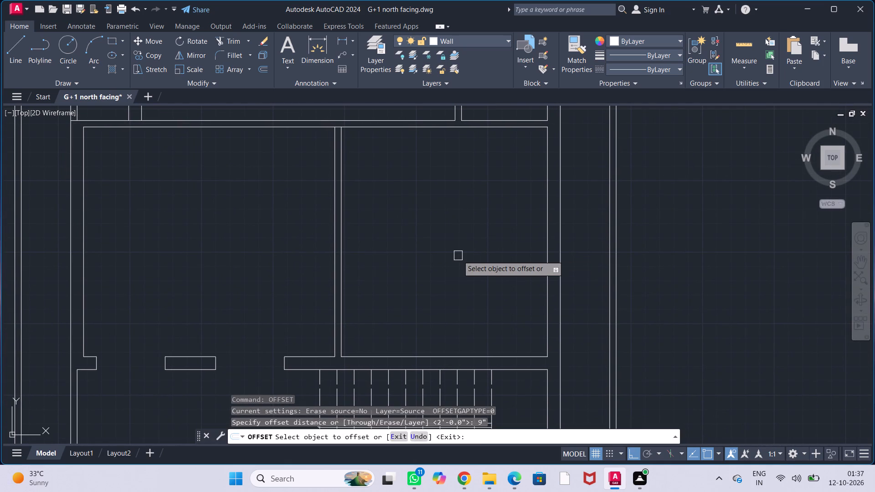
pyautogui.click(525, 355)
pyautogui.click(525, 319)
pyautogui.press('Escape')
pyautogui.press('Escape')
pyautogui.press('Escape')
pyautogui.press('Escape')
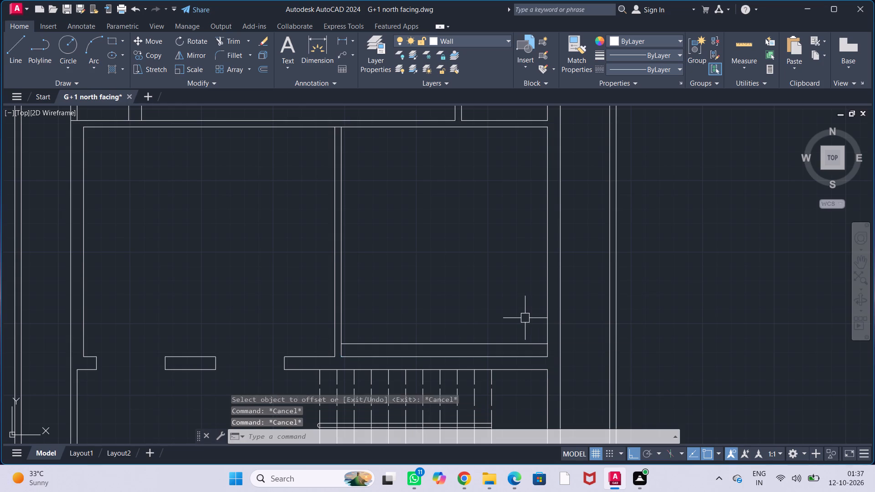
pyautogui.press('Escape')
# Offset the new line another 3' up into the room to mark the opening's second edge.
pyautogui.press('o')
pyautogui.press('f')
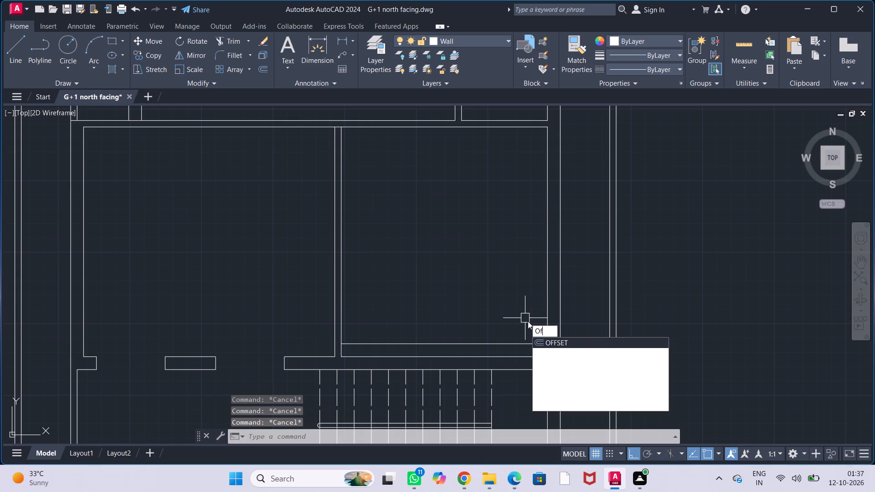
pyautogui.press('f')
pyautogui.press('Return')
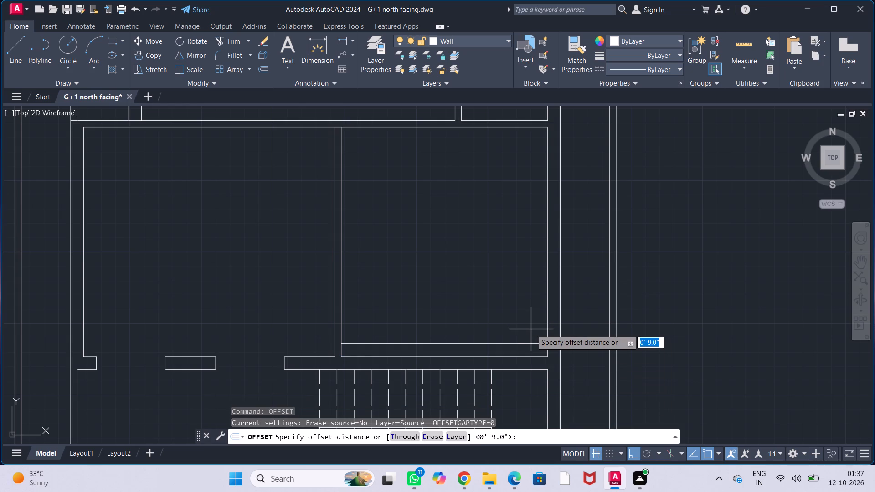
pyautogui.press('3')
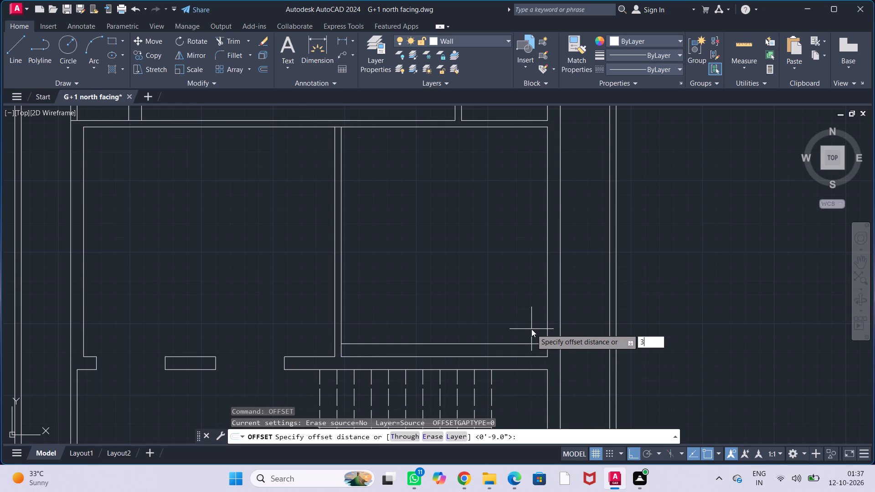
pyautogui.press("'")
pyautogui.press('Return')
pyautogui.click(532, 341)
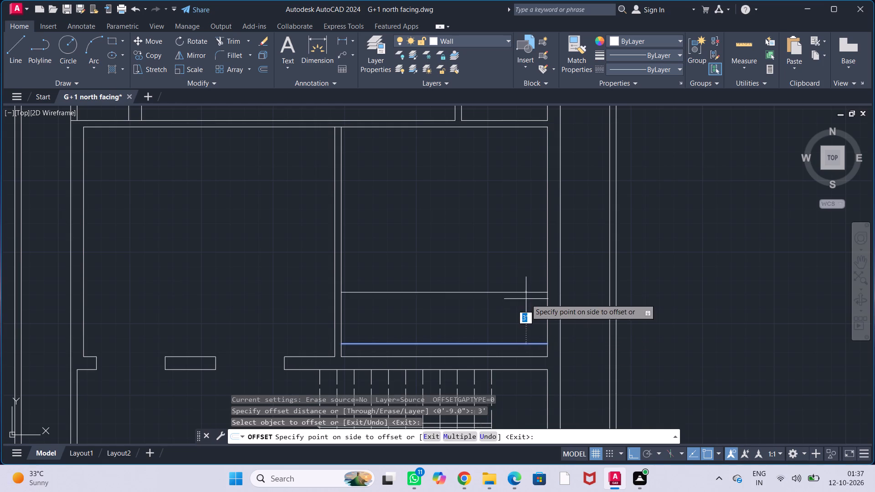
pyautogui.click(526, 299)
pyautogui.press('Escape')
pyautogui.press('Escape')
pyautogui.press('Escape')
pyautogui.press('Escape')
pyautogui.press('Escape')
pyautogui.press('Escape')
pyautogui.press('Escape')
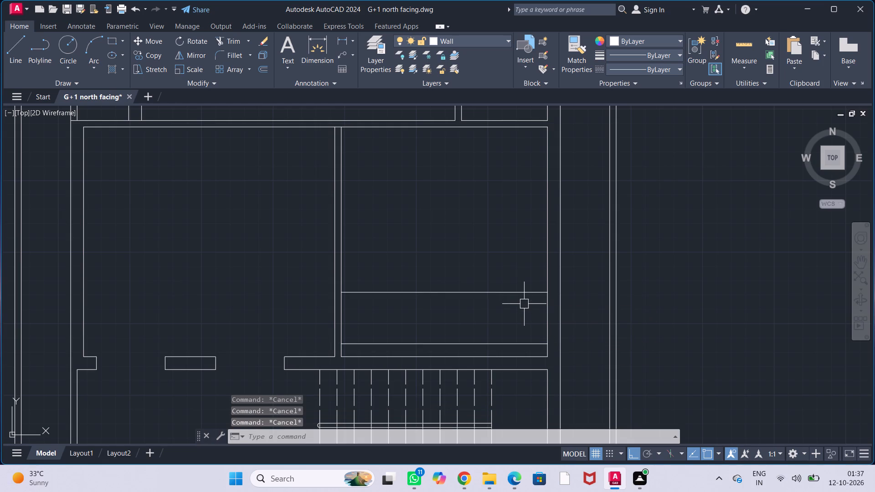
# Extend both offset lines through the east wall to its outer face.
pyautogui.write('ex')
pyautogui.press('Return')
pyautogui.click(521, 295)
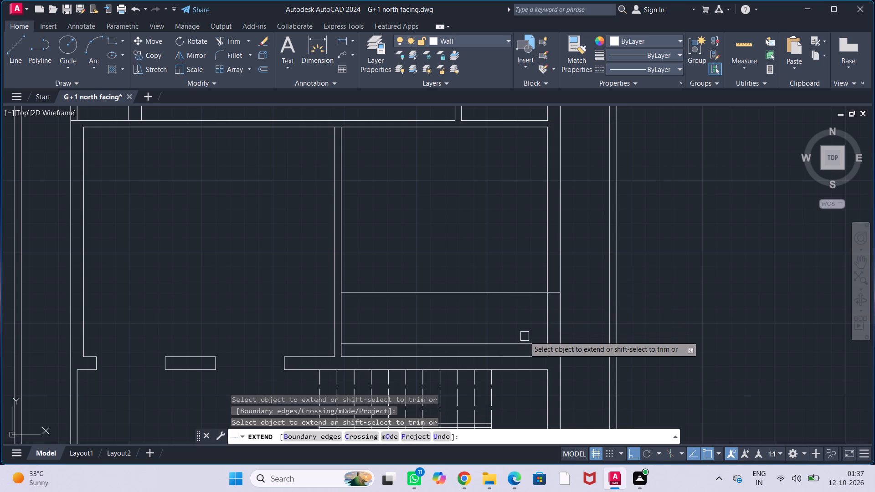
pyautogui.click(525, 340)
pyautogui.press('Escape')
pyautogui.press('Escape')
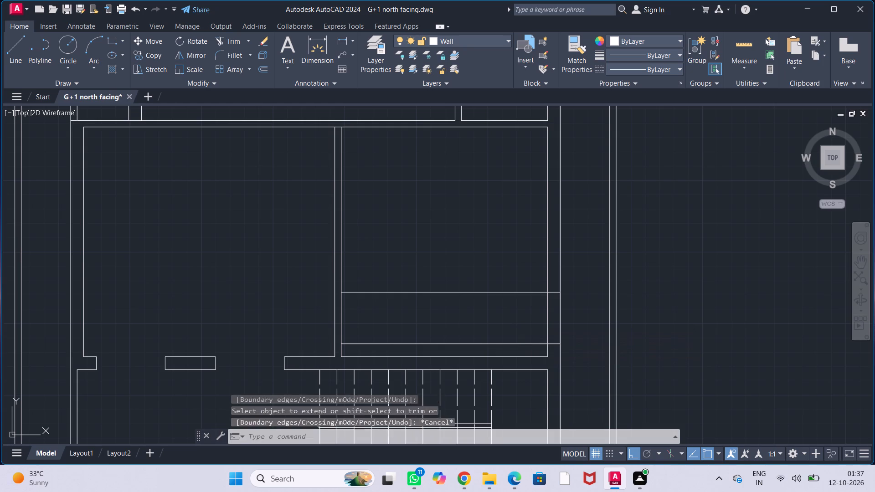
pyautogui.press('Escape')
pyautogui.press('Escape')
pyautogui.press('Escape')
# Trim the offset lines inside the room and both east wall faces between them to form a 3' opening.
pyautogui.write('trim')
pyautogui.press('Return')
pyautogui.click(511, 290)
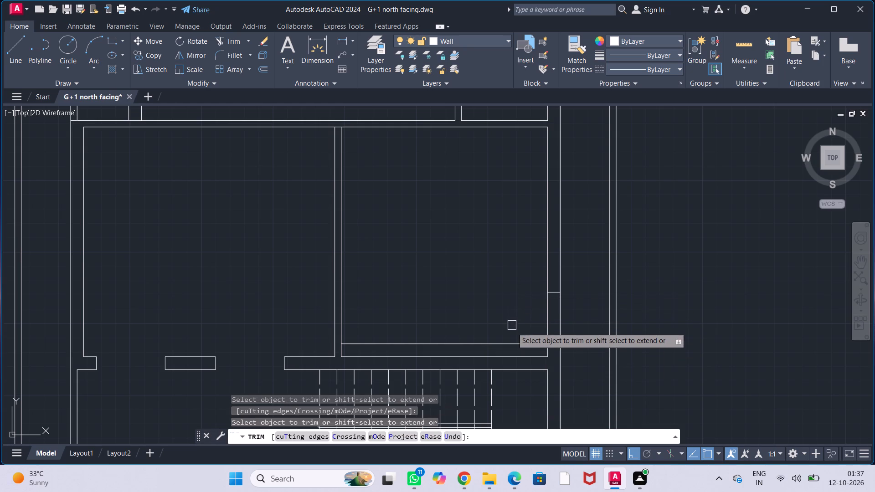
pyautogui.click(511, 340)
pyautogui.moveTo(532, 318); pyautogui.dragTo(567, 316)
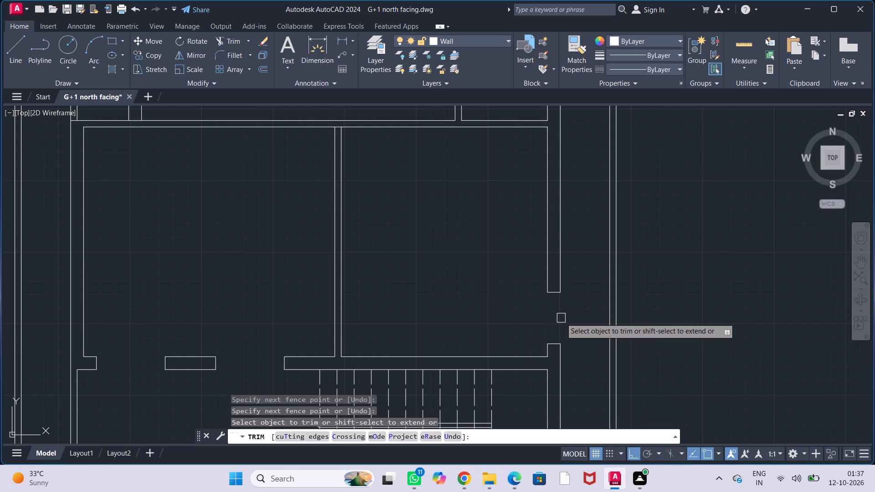
pyautogui.press('Escape')
pyautogui.press('Escape')
pyautogui.press('Escape')
pyautogui.press('Escape')
pyautogui.press('Escape')
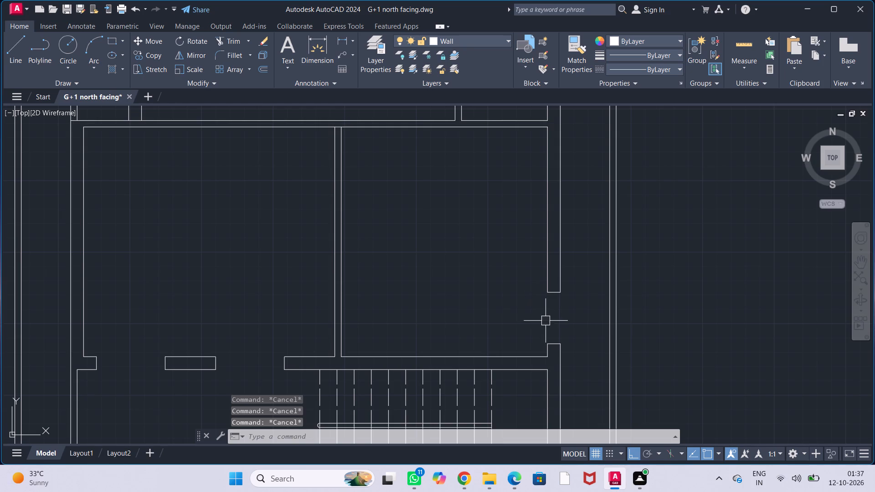
# Examine the rooms north of the staircase rooms, especially the large central room and its adjoining walls.
pyautogui.scroll(-1, 479, 331)
pyautogui.moveTo(483, 316); pyautogui.dragTo(523, 329, button='middle')
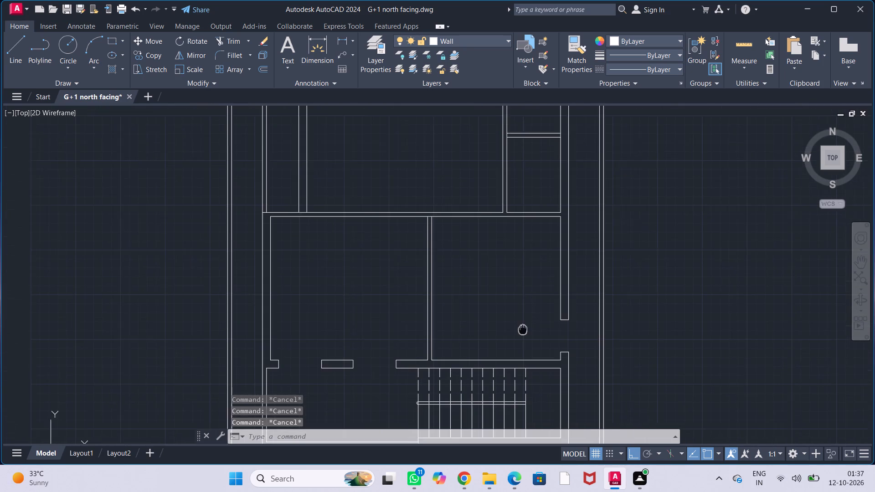
pyautogui.moveTo(523, 329); pyautogui.dragTo(524, 331, button='middle')
pyautogui.moveTo(515, 323); pyautogui.dragTo(551, 365, button='middle')
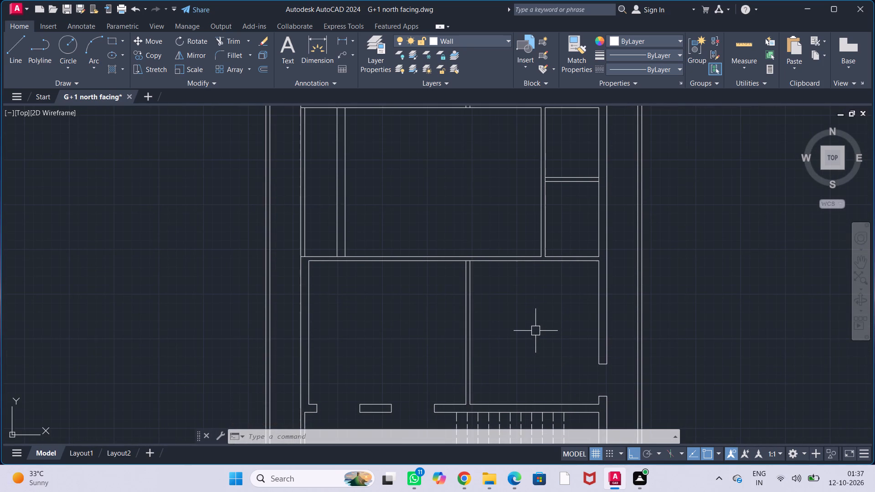
pyautogui.moveTo(538, 330); pyautogui.dragTo(621, 352, button='middle')
pyautogui.moveTo(484, 332); pyautogui.dragTo(549, 312, button='middle')
pyautogui.moveTo(533, 315); pyautogui.dragTo(523, 325, button='middle')
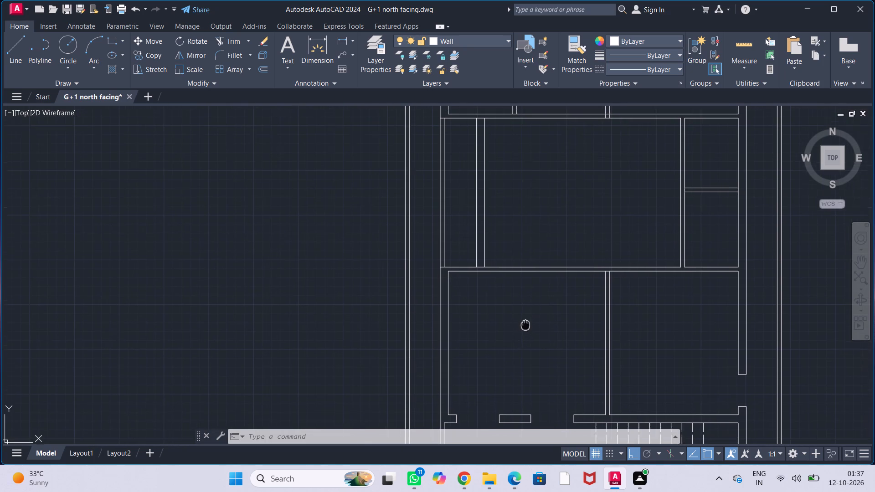
pyautogui.moveTo(523, 325); pyautogui.dragTo(520, 326, button='middle')
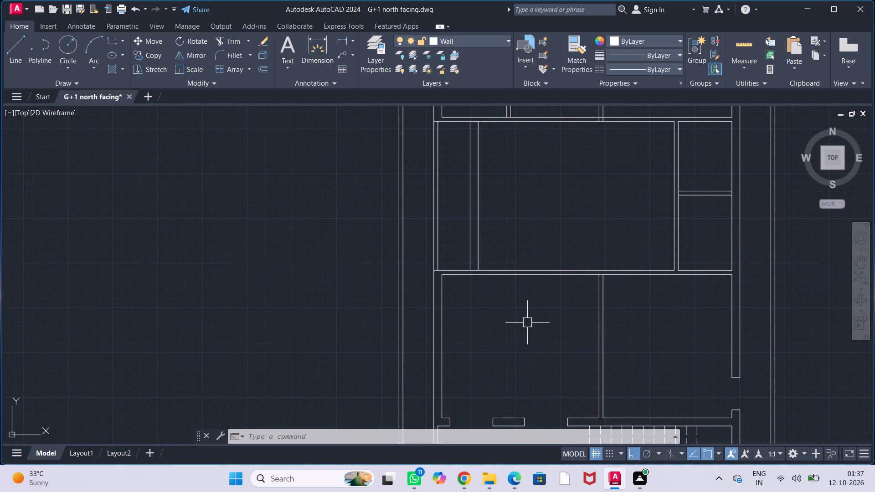
pyautogui.moveTo(524, 320); pyautogui.dragTo(453, 295, button='middle')
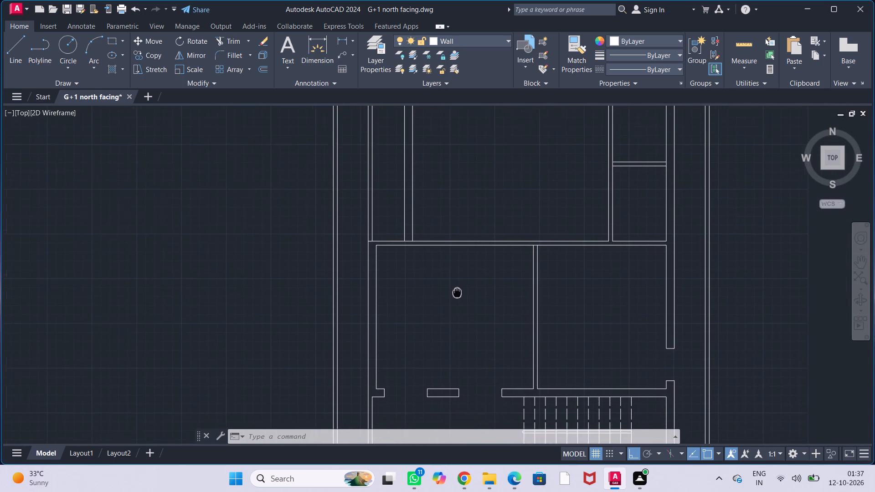
pyautogui.moveTo(453, 295); pyautogui.dragTo(428, 394, button='middle')
pyautogui.moveTo(440, 305); pyautogui.dragTo(442, 331, button='middle')
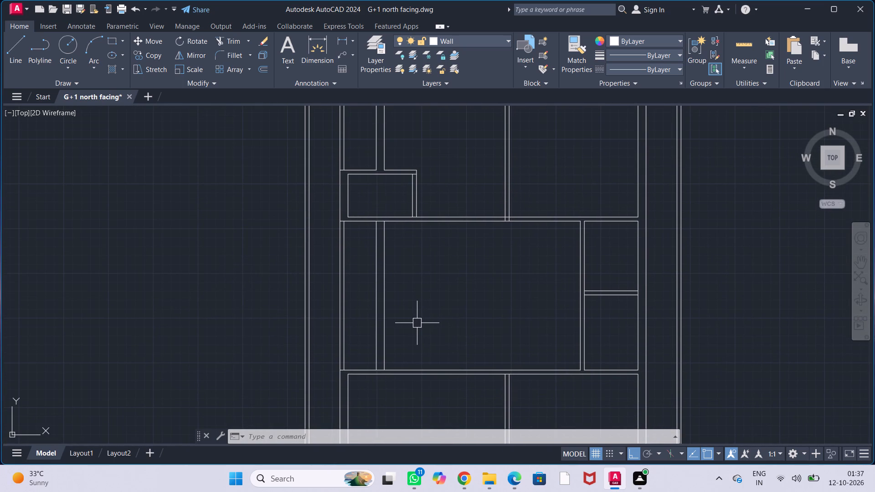
pyautogui.scroll(1, 424, 326)
pyautogui.moveTo(424, 326); pyautogui.dragTo(413, 297, button='middle')
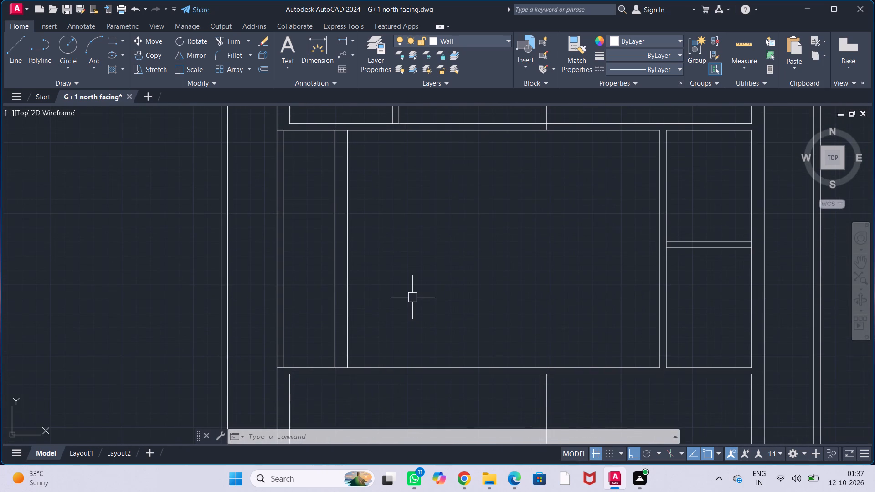
pyautogui.moveTo(388, 286); pyautogui.dragTo(392, 291, button='middle')
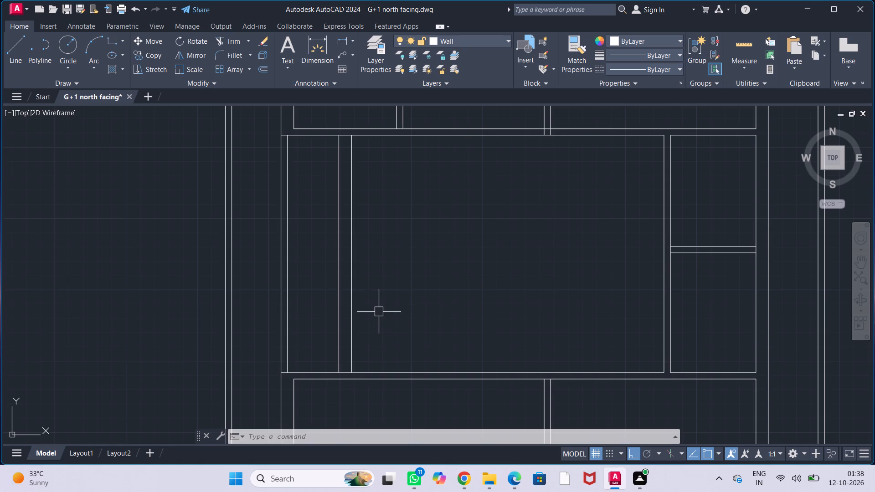
# Draw a short line across the 9" wall on the large central room's west side, at the wall's midpoint.
pyautogui.press('l')
pyautogui.press('Return')
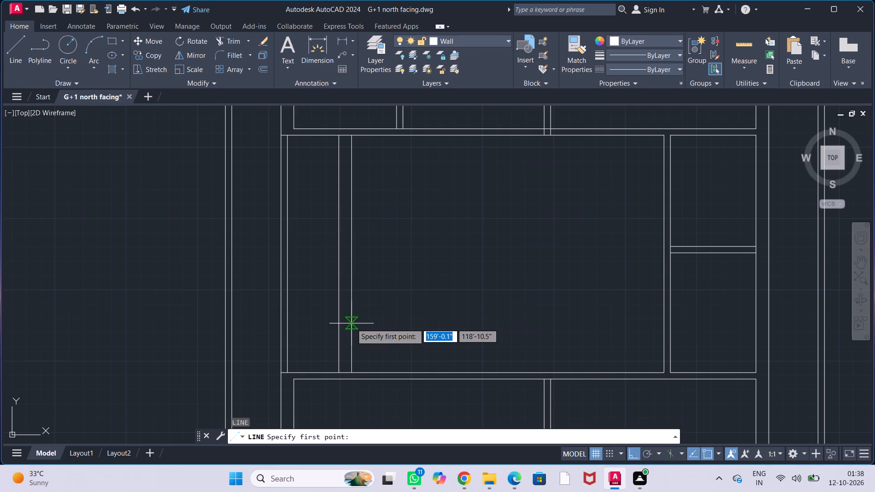
pyautogui.click(338, 256)
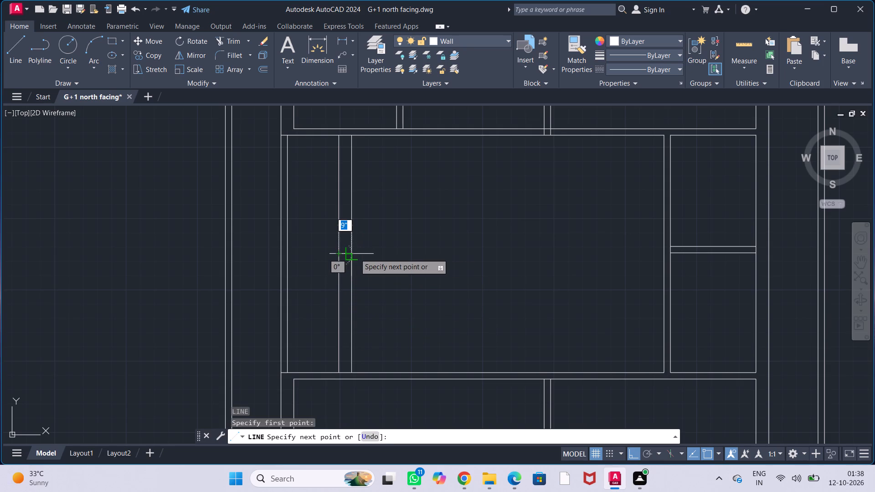
pyautogui.click(355, 254)
pyautogui.press('Escape')
pyautogui.press('Escape')
pyautogui.press('Escape')
pyautogui.press('Escape')
pyautogui.press('Escape')
pyautogui.press('Escape')
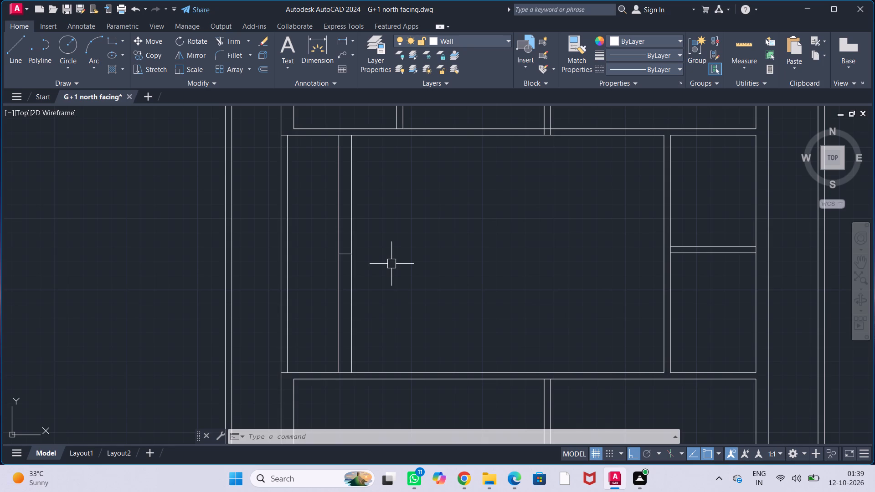
# Offset the short midpoint line across the central room's west wall by 1.5' to both the north and south.
pyautogui.press('o')
pyautogui.press('f')
pyautogui.press('f')
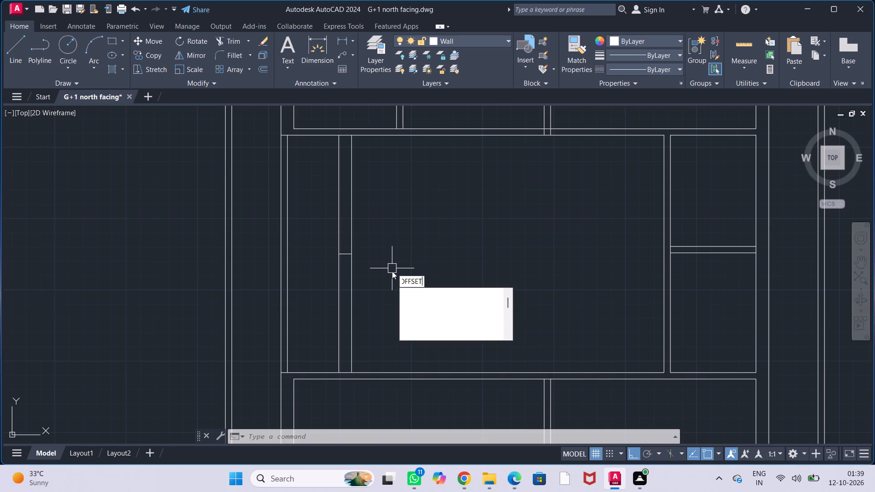
pyautogui.press('Return')
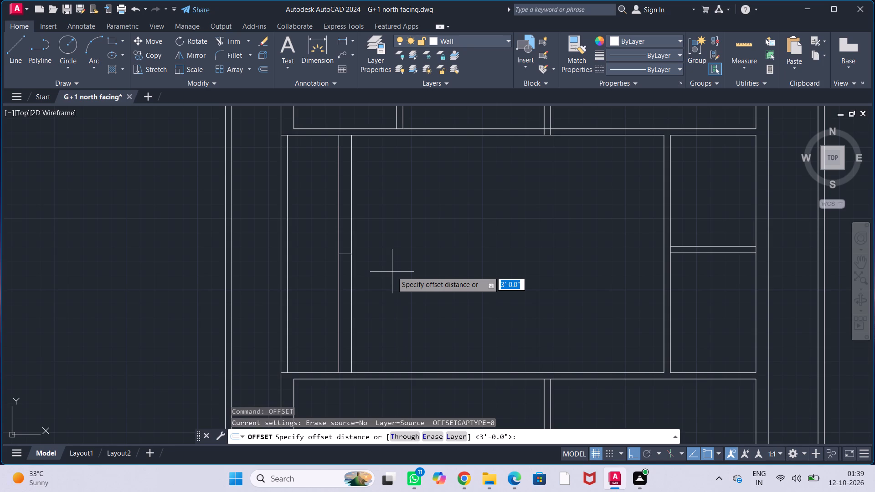
pyautogui.press('3')
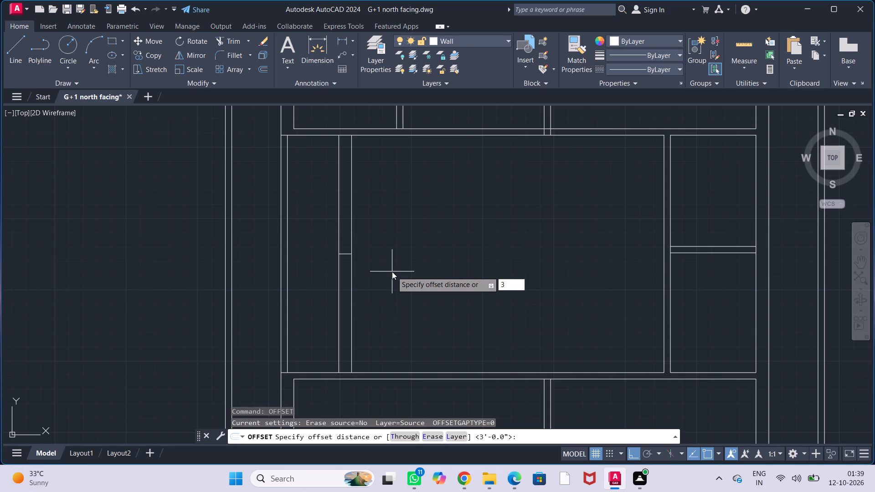
pyautogui.press("'")
pyautogui.press('BackSpace')
pyautogui.press('BackSpace')
pyautogui.press('1')
pyautogui.press('.')
pyautogui.press('5')
pyautogui.press("'")
pyautogui.press('Return')
pyautogui.click(344, 252)
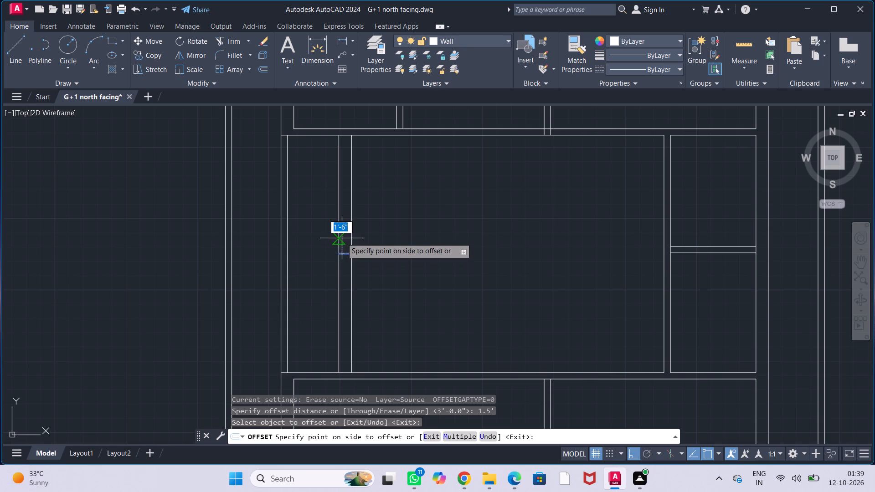
pyautogui.click(341, 227)
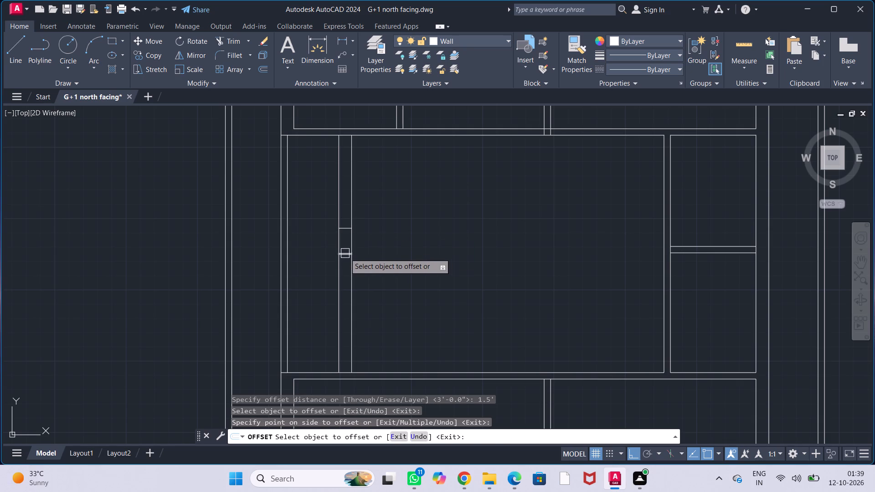
pyautogui.click(345, 253)
pyautogui.click(349, 287)
pyautogui.press('Escape')
pyautogui.press('Escape')
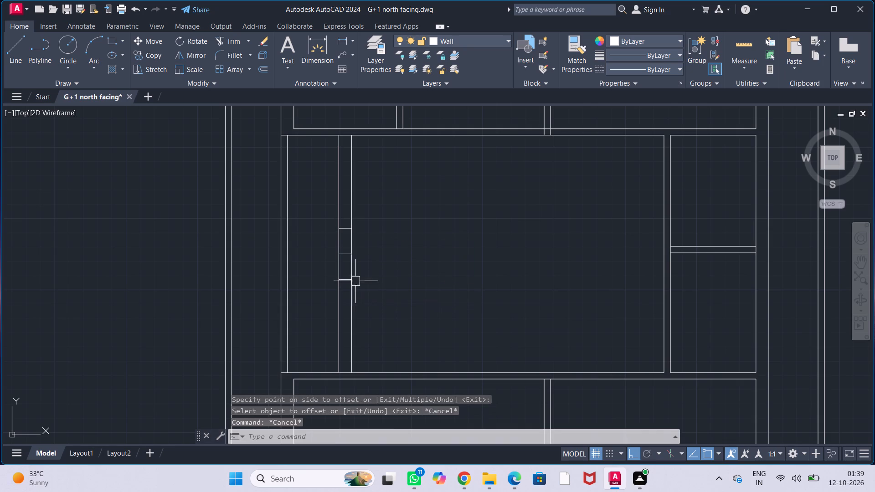
pyautogui.press('Escape')
pyautogui.press('Escape')
pyautogui.press('Escape')
pyautogui.press('Escape')
# Trim both west wall faces between the offset lines and remove the midpoint line to form a 3' opening.
pyautogui.write('trim')
pyautogui.press('Return')
pyautogui.moveTo(366, 269); pyautogui.dragTo(313, 244)
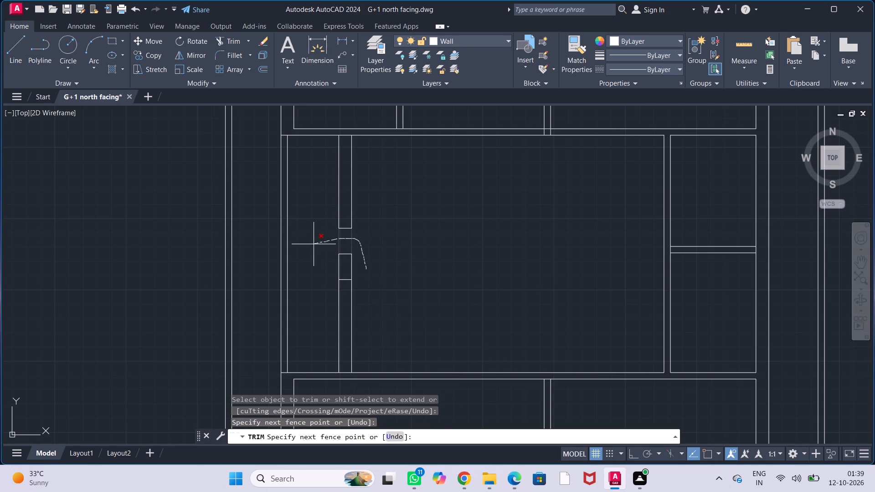
pyautogui.moveTo(313, 244); pyautogui.dragTo(361, 265)
pyautogui.click(346, 256)
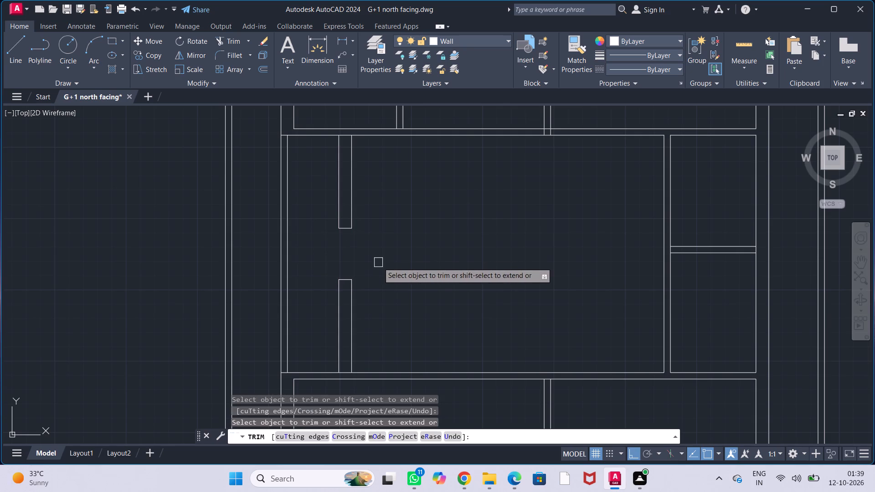
pyautogui.press('Escape')
pyautogui.press('Escape')
pyautogui.press('Escape')
pyautogui.press('Escape')
pyautogui.press('Escape')
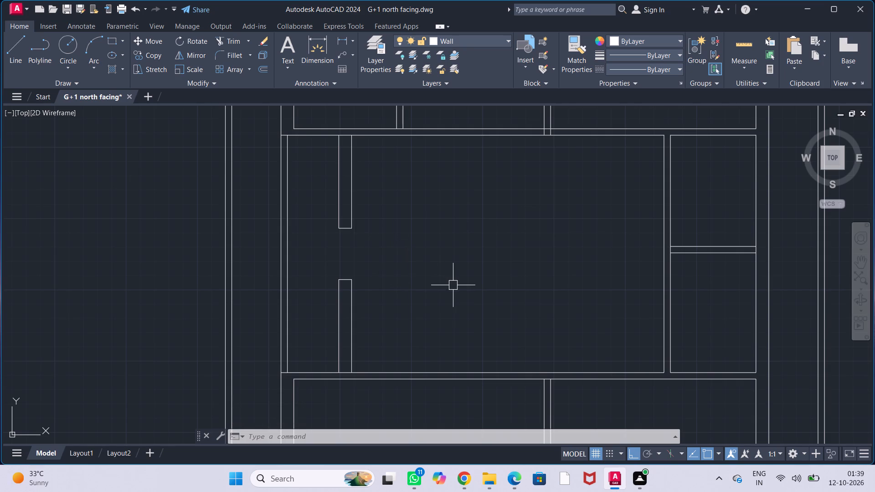
# Extend the east face of the partition south of the large central room through that room's south wall.
pyautogui.moveTo(457, 293); pyautogui.dragTo(375, 281, button='middle')
pyautogui.moveTo(420, 316); pyautogui.dragTo(376, 250, button='middle')
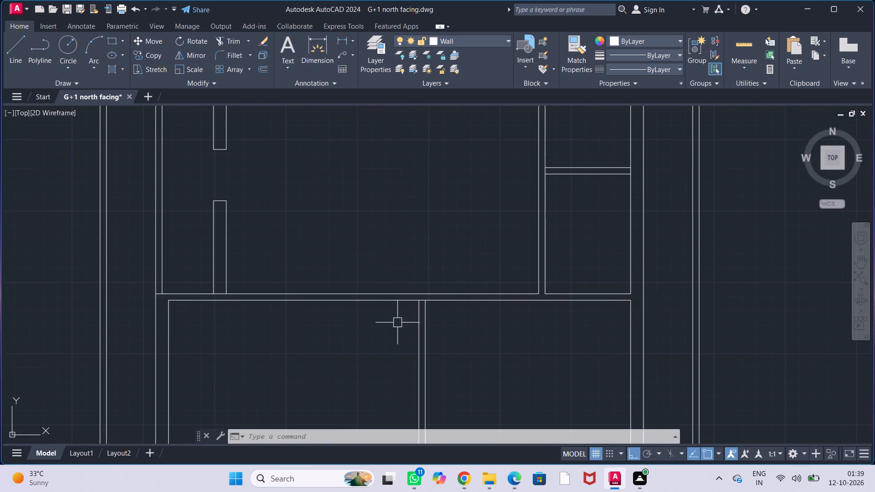
pyautogui.moveTo(397, 322); pyautogui.dragTo(318, 291, button='middle')
pyautogui.scroll(1, 373, 275)
pyautogui.moveTo(369, 284); pyautogui.dragTo(359, 282, button='middle')
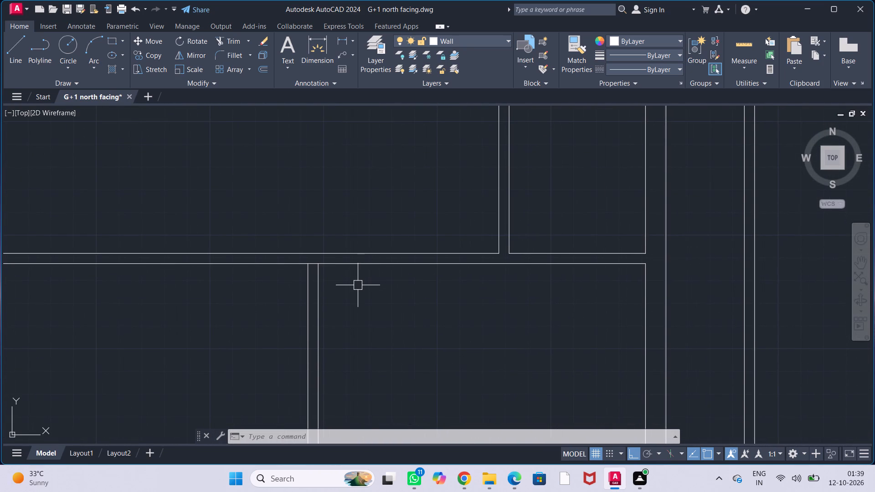
pyautogui.press('e')
pyautogui.press('x')
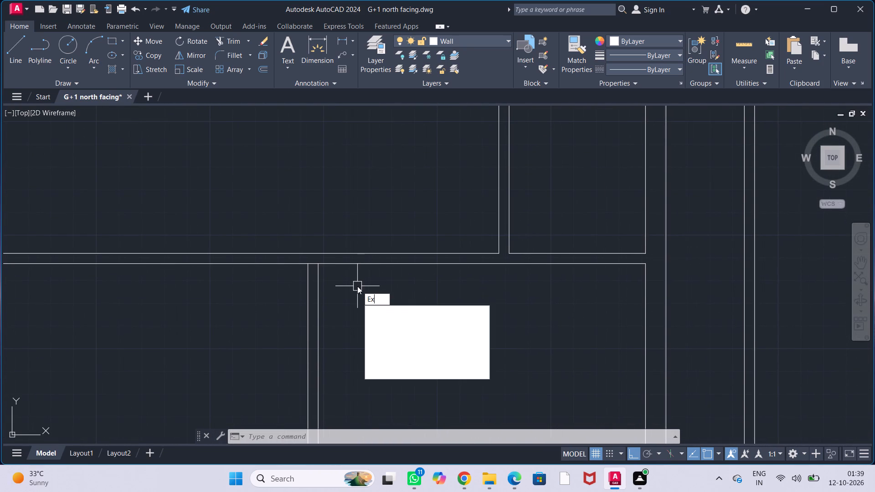
pyautogui.press('Return')
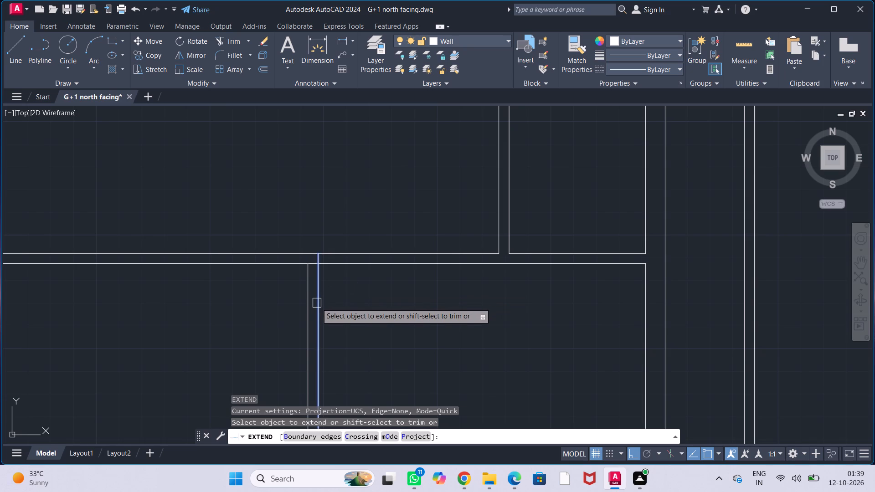
pyautogui.click(317, 303)
pyautogui.press('Escape')
pyautogui.press('Escape')
pyautogui.press('Escape')
pyautogui.press('Escape')
pyautogui.press('Escape')
# Offset the extended partition face 4.5" to the east to mark the first side of the opening.
pyautogui.press('o')
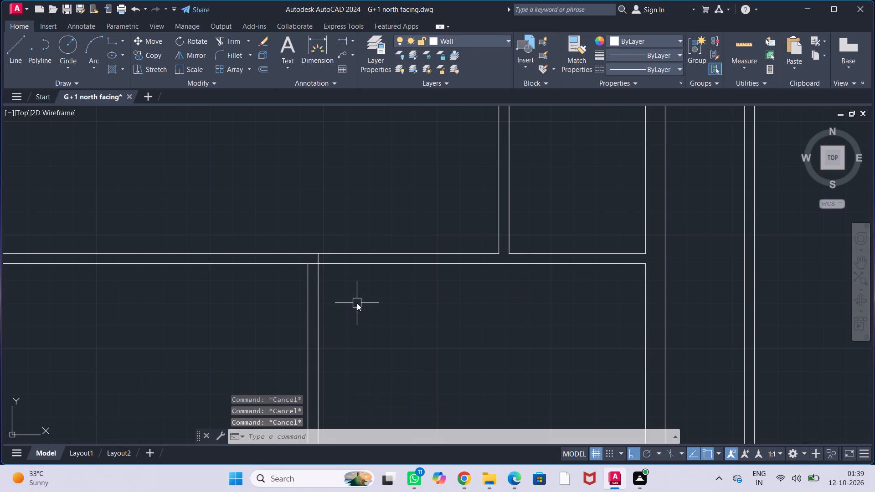
pyautogui.write('ff')
pyautogui.press('Return')
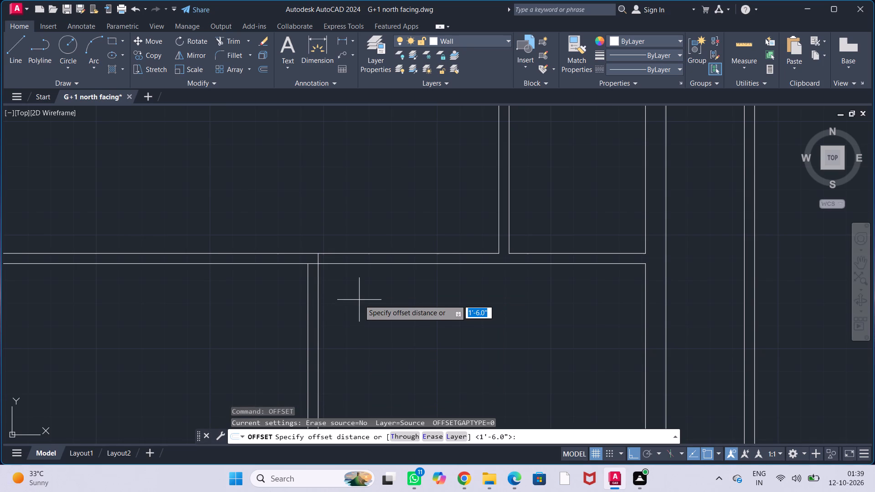
pyautogui.press('4')
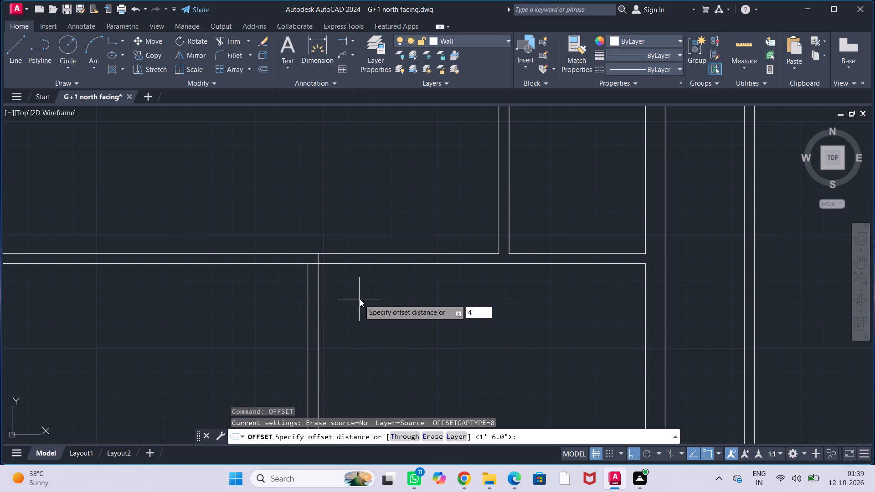
pyautogui.write('.5')
pyautogui.hotkey('shift', '"')
pyautogui.press('Return')
pyautogui.click(321, 303)
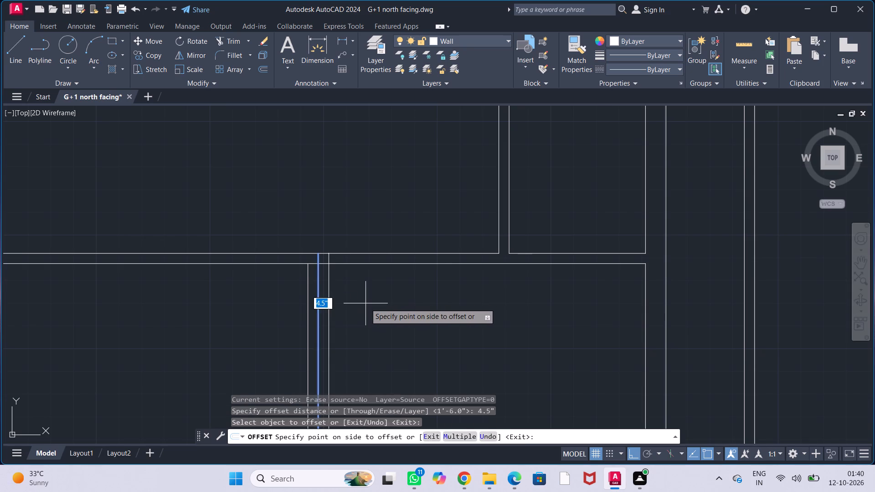
pyautogui.click(365, 303)
pyautogui.press('Escape')
pyautogui.press('Escape')
pyautogui.press('Escape')
pyautogui.press('Escape')
pyautogui.press('Escape')
pyautogui.press('Escape')
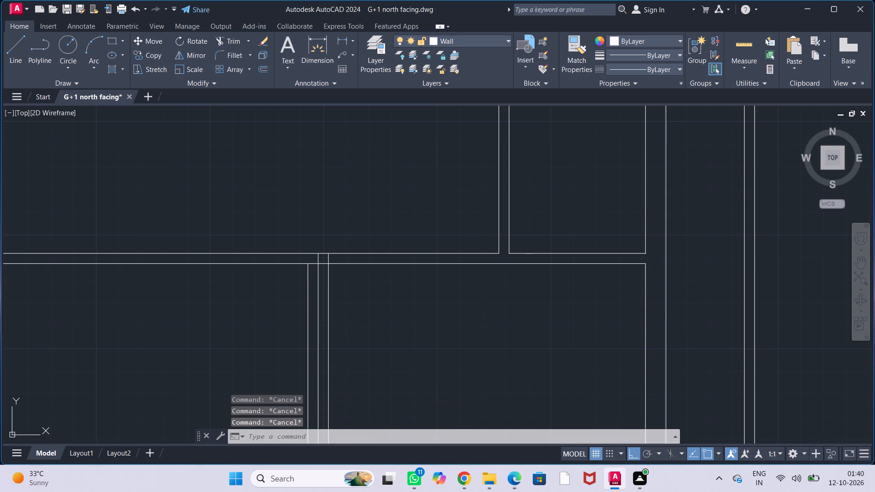
# Offset the new 4.5" offset line 3' to the east to mark the opening's other side.
pyautogui.press('o')
pyautogui.write('ff')
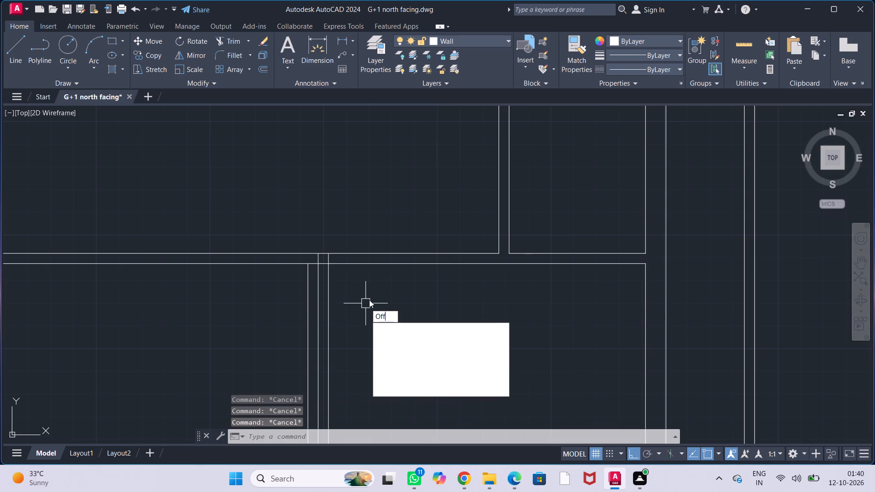
pyautogui.press('Return')
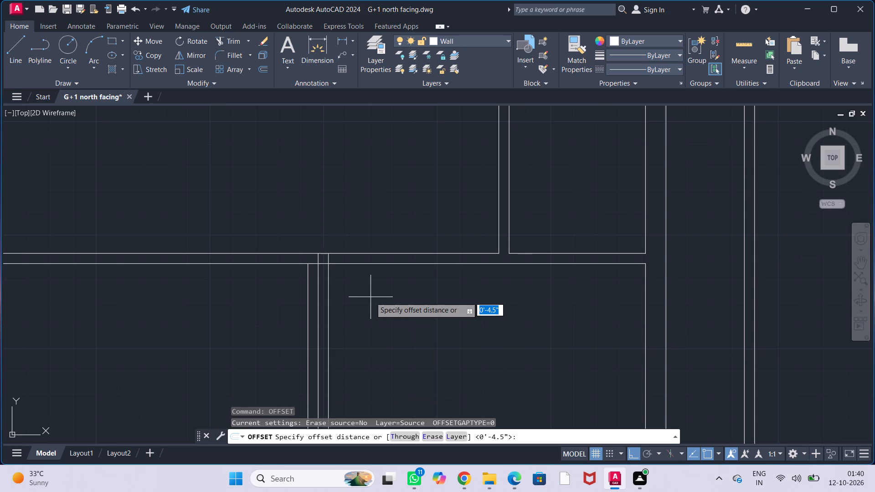
pyautogui.press('3')
pyautogui.press("'")
pyautogui.press('Return')
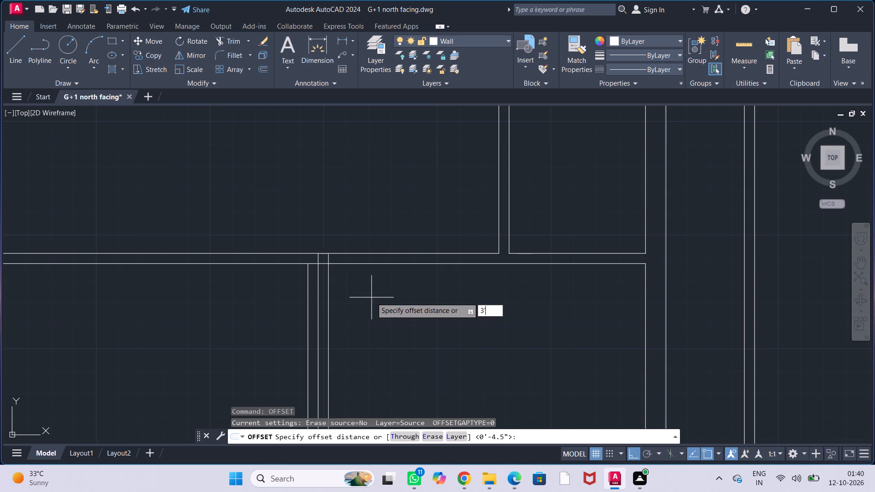
pyautogui.click(329, 303)
pyautogui.click(387, 309)
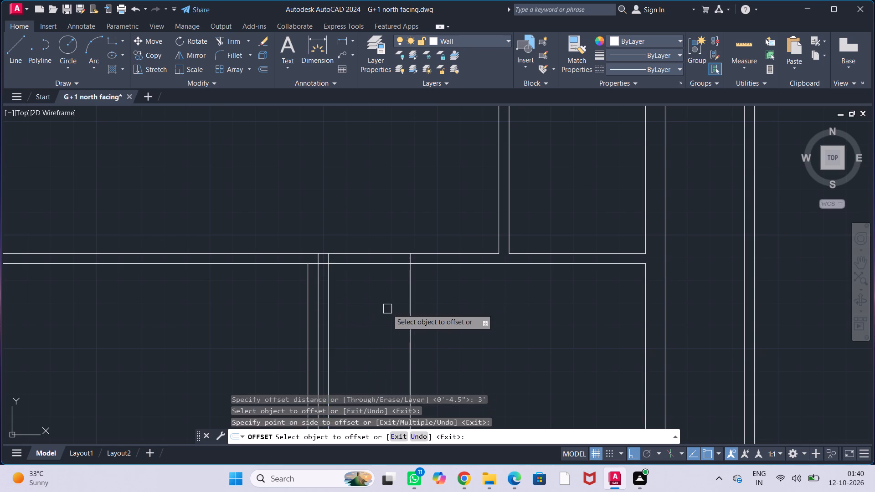
pyautogui.press('Escape')
pyautogui.press('Escape')
pyautogui.press('Escape')
pyautogui.press('Escape')
pyautogui.press('Escape')
# Trim both faces of the central room's south wall between the offset lines, and the lines' excess below the wall, to form a 3' opening.
pyautogui.write('trim')
pyautogui.press('Return')
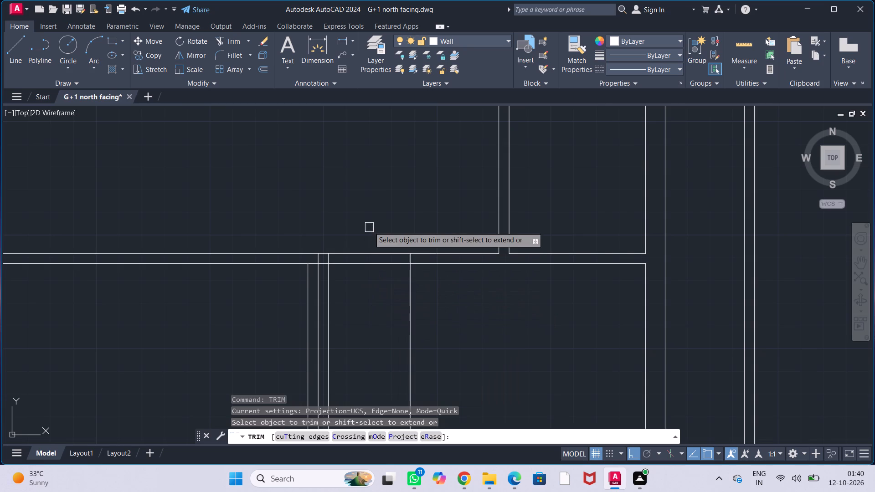
pyautogui.moveTo(369, 227); pyautogui.dragTo(372, 315)
pyautogui.click(331, 343)
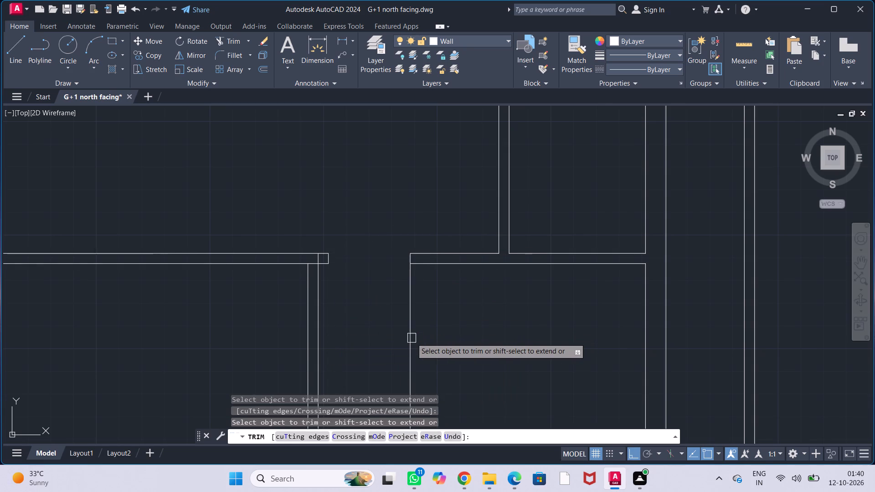
pyautogui.click(412, 338)
pyautogui.press('Escape')
pyautogui.press('Escape')
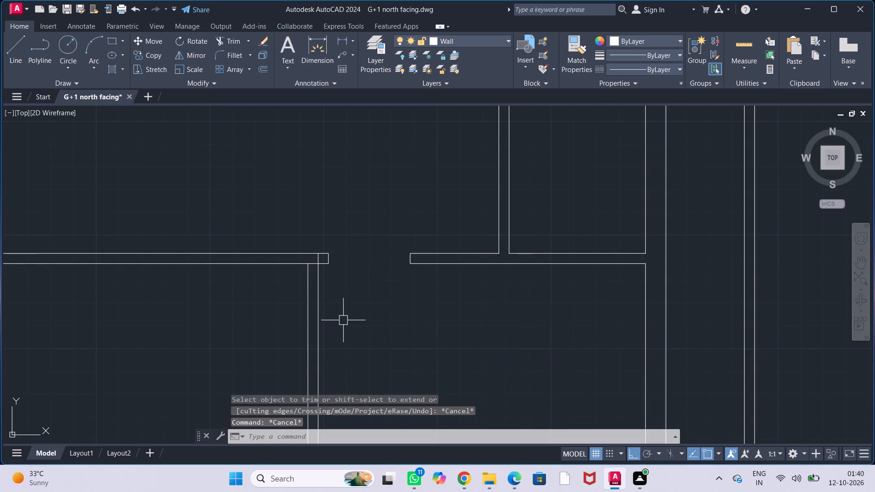
pyautogui.press('Escape')
pyautogui.press('Escape')
# Trim the extended partition line's leftover segment inside the wall beside the new opening.
pyautogui.scroll(2, 315, 251)
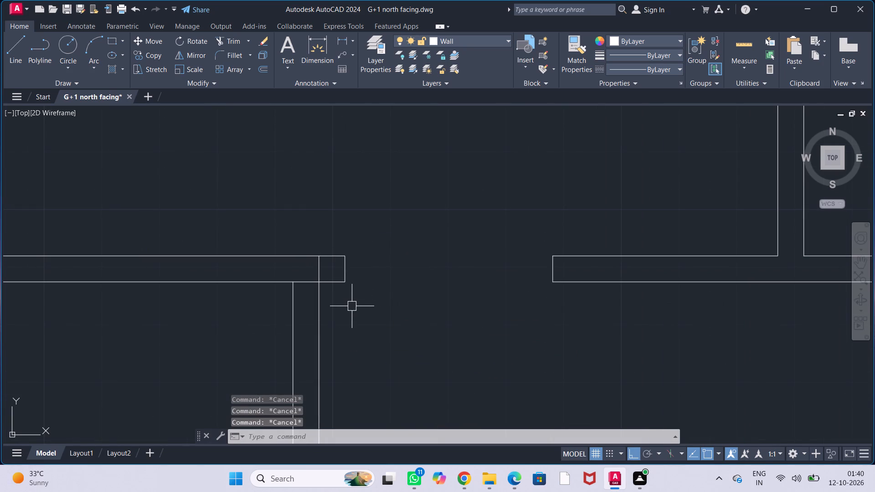
pyautogui.write('tr')
pyautogui.press('i')
pyautogui.press('m')
pyautogui.press('Return')
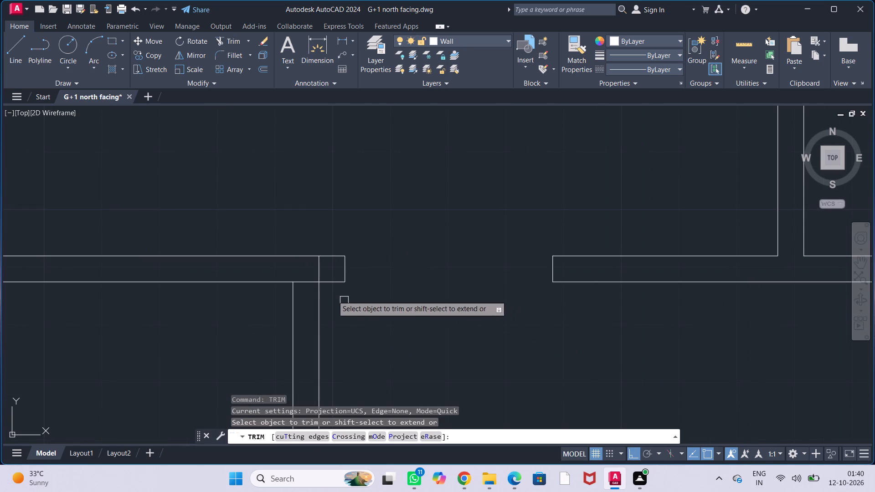
pyautogui.click(319, 270)
pyautogui.press('Escape')
pyautogui.press('Escape')
pyautogui.press('Escape')
pyautogui.press('Escape')
pyautogui.press('Escape')
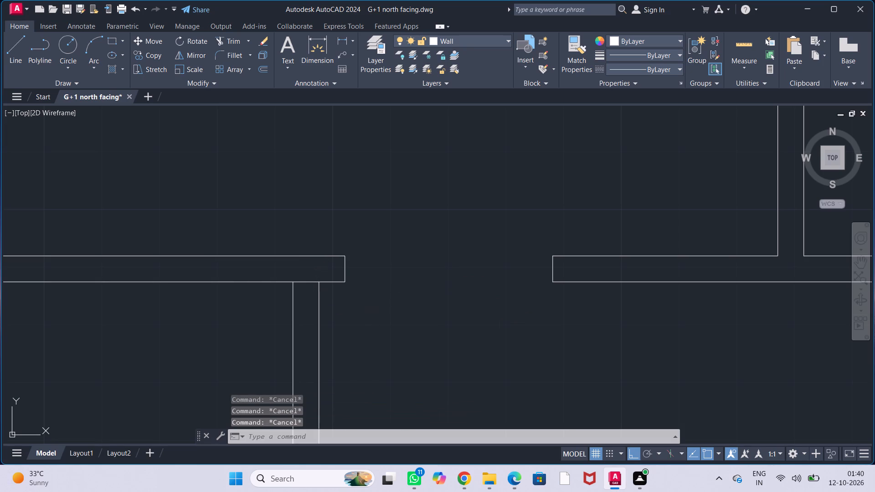
pyautogui.press('Escape')
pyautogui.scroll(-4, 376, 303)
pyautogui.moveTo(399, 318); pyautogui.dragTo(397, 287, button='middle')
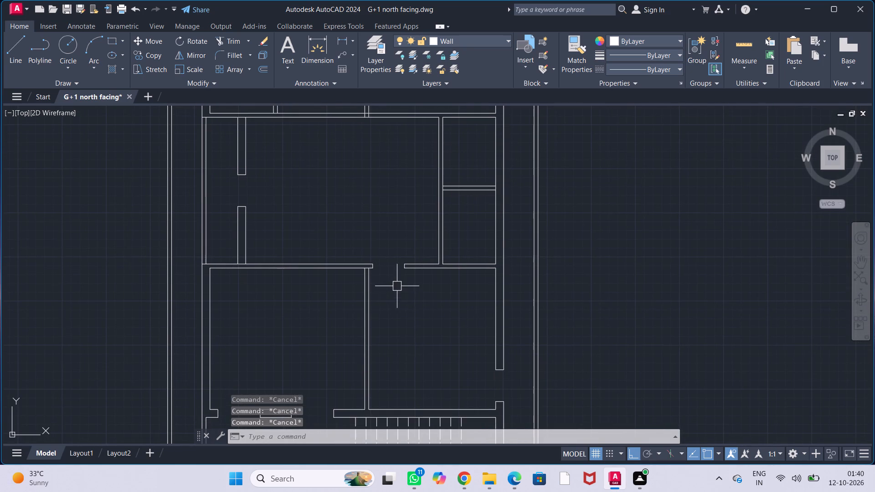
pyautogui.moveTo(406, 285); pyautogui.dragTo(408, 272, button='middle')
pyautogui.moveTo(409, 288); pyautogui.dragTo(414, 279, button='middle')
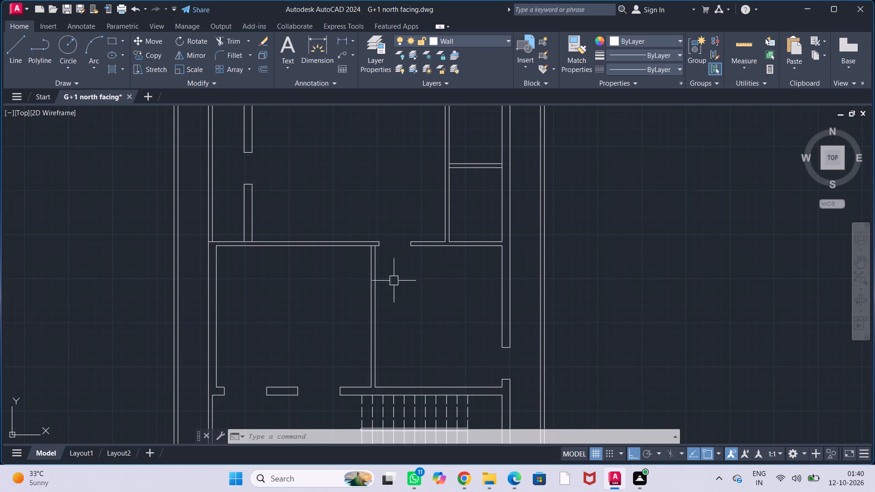
# Offset the upper face of the wall south of the lower small east room 4.5" north into the room.
pyautogui.moveTo(312, 177); pyautogui.dragTo(315, 247, button='middle')
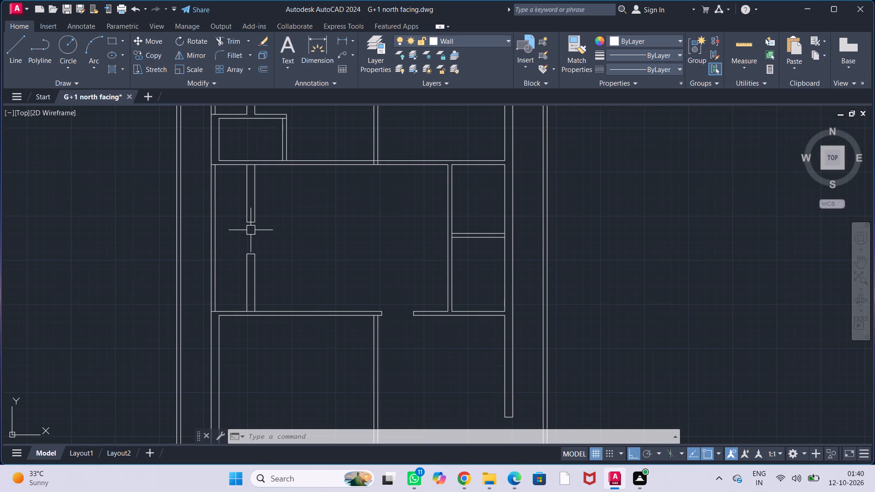
pyautogui.moveTo(332, 243); pyautogui.dragTo(303, 246, button='middle')
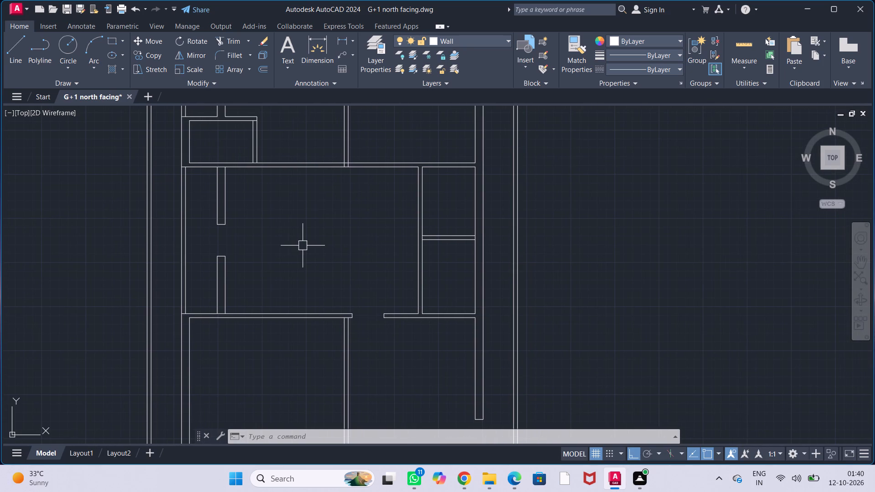
pyautogui.moveTo(342, 260); pyautogui.dragTo(290, 251, button='middle')
pyautogui.moveTo(338, 256); pyautogui.dragTo(289, 235, button='middle')
pyautogui.scroll(2, 345, 273)
pyautogui.press('o')
pyautogui.write('ff')
pyautogui.press('Return')
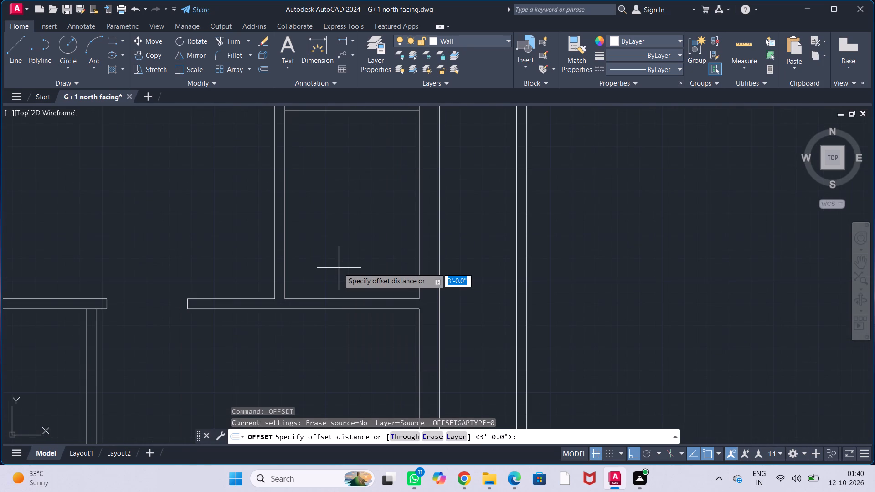
pyautogui.write('4.')
pyautogui.press('5')
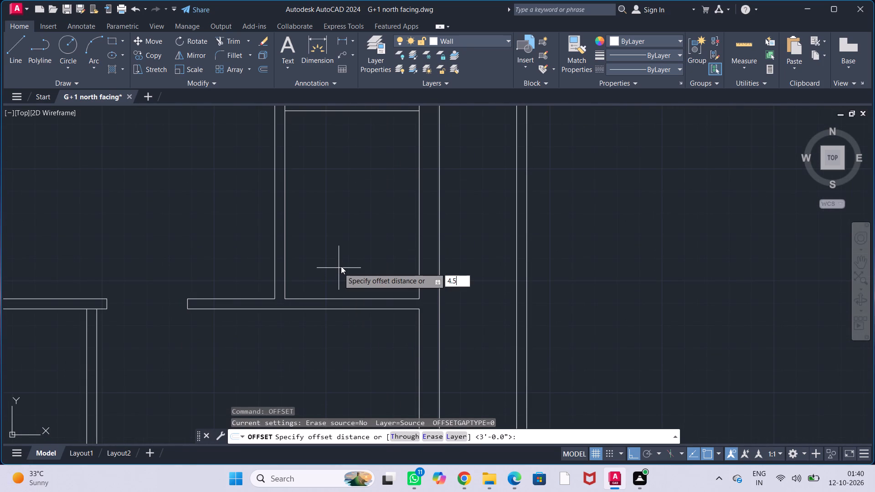
pyautogui.hotkey('shift', '"')
pyautogui.press('Return')
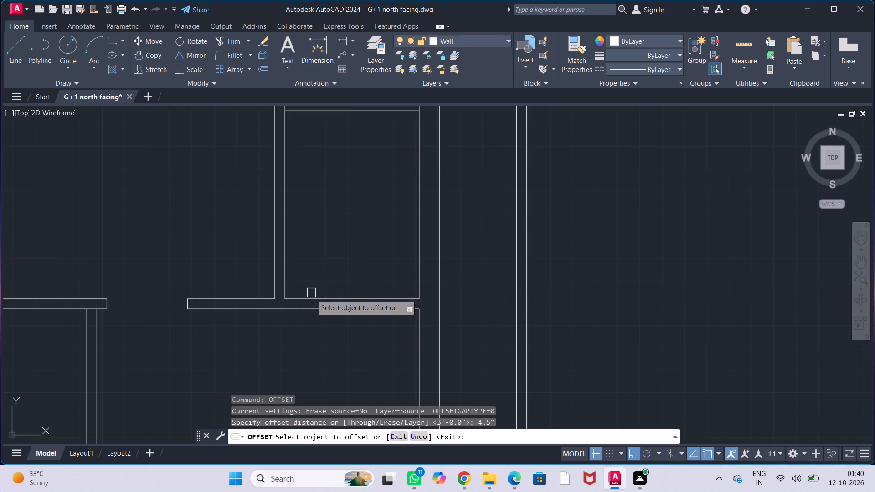
pyautogui.click(311, 297)
pyautogui.click(314, 279)
pyautogui.press('Escape')
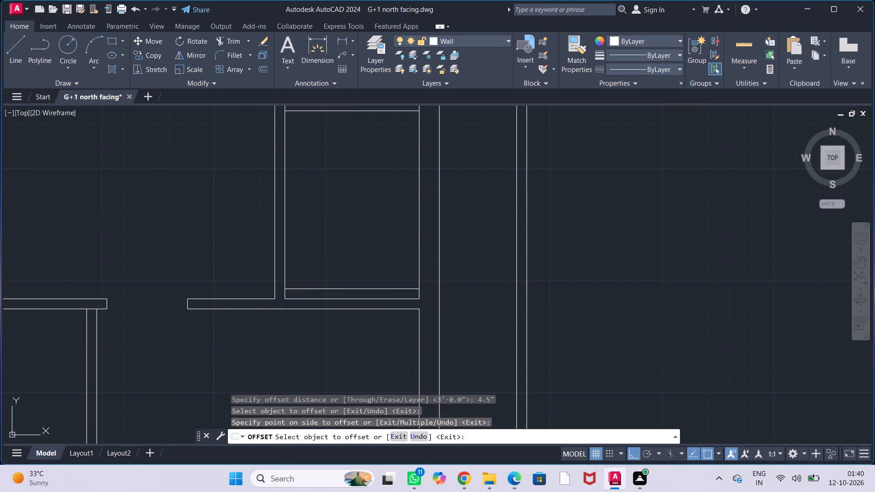
pyautogui.press('Escape')
pyautogui.press('Escape')
pyautogui.press('Escape')
pyautogui.press('Escape')
# Offset the new 4.5" offset line 2'6" to the north to mark the opening's other side.
pyautogui.write('off')
pyautogui.press('Return')
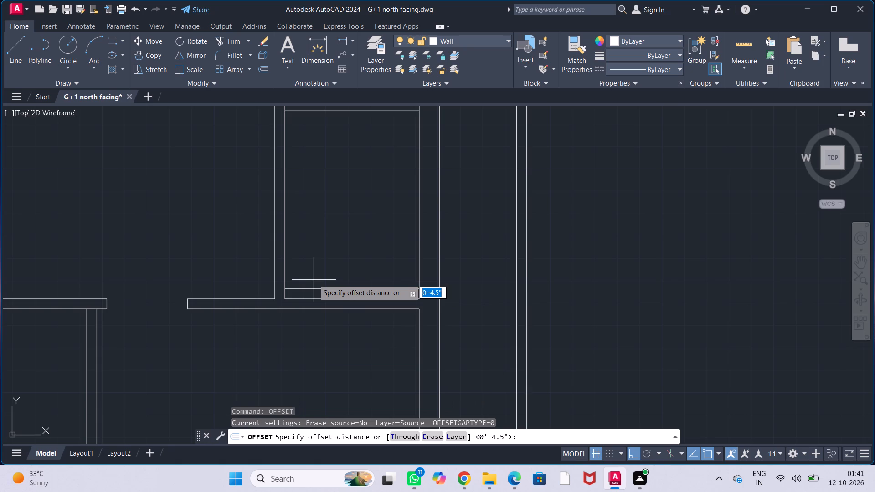
pyautogui.write("2'")
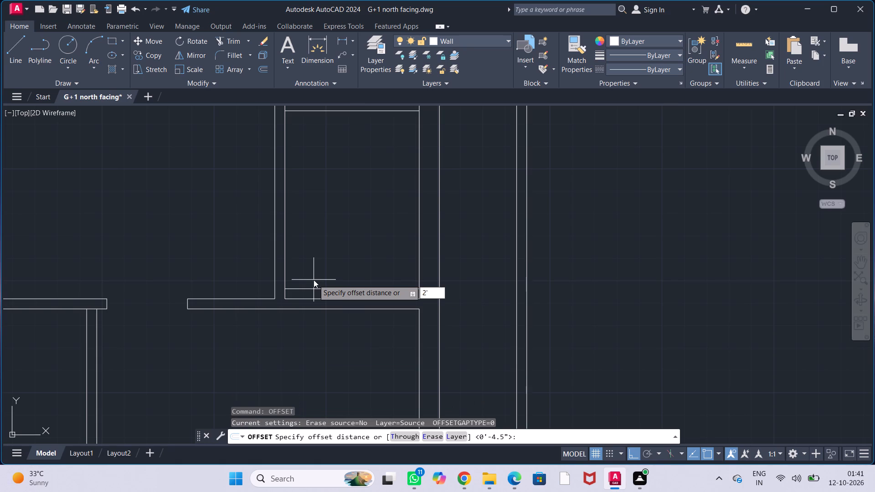
pyautogui.press('6')
pyautogui.hotkey('shift', '"')
pyautogui.press('Return')
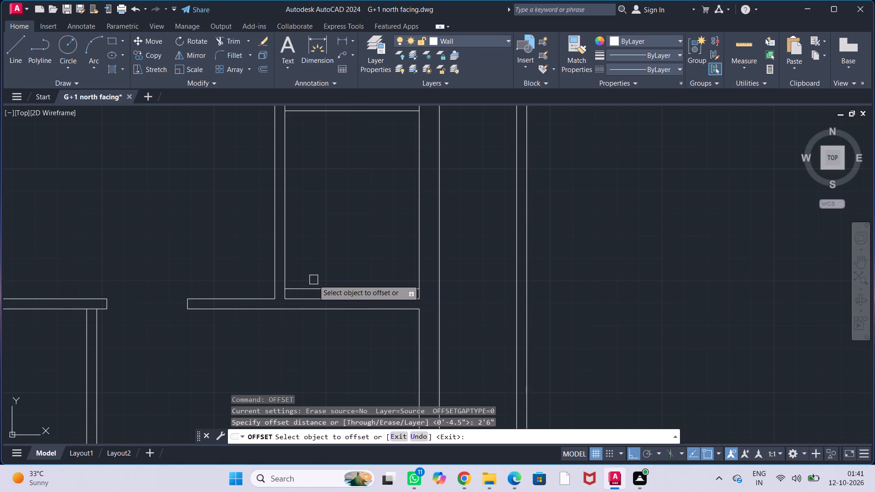
pyautogui.click(313, 287)
pyautogui.click(319, 239)
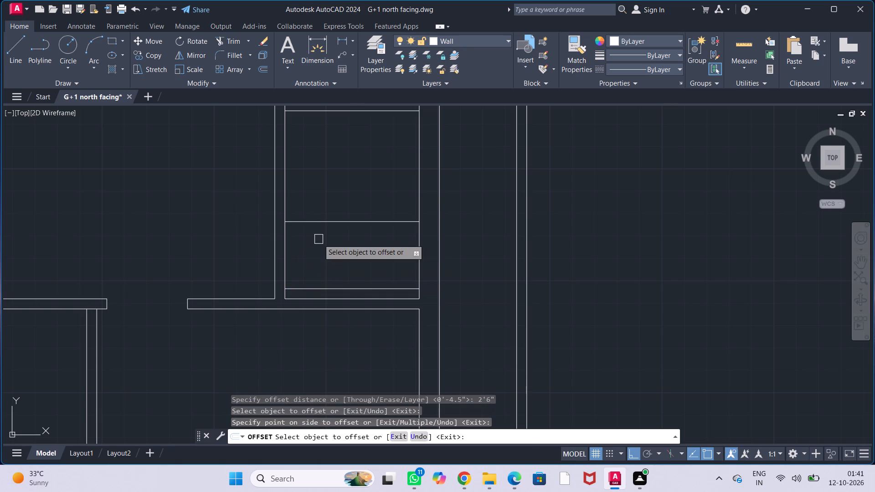
pyautogui.press('Escape')
pyautogui.press('Escape')
pyautogui.press('Escape')
pyautogui.press('Escape')
pyautogui.press('Escape')
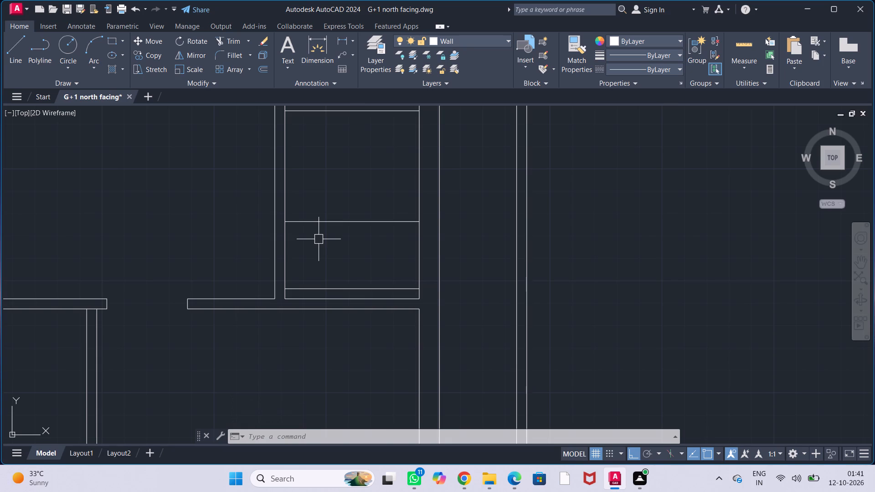
# Extend both offset lines west across the small room's partition wall to its far face.
pyautogui.write('ex')
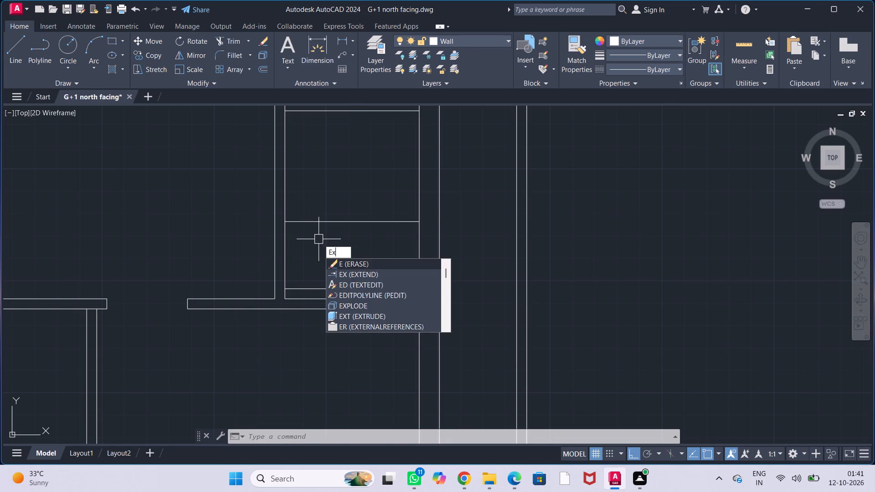
pyautogui.press('Return')
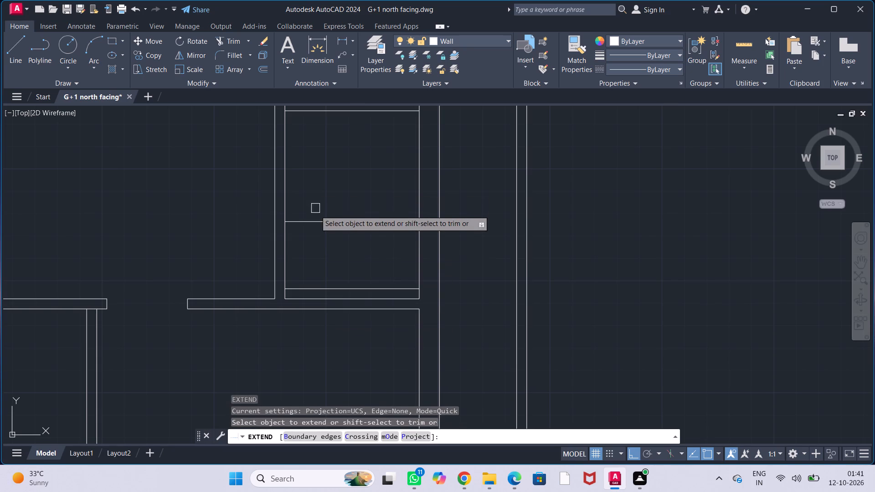
pyautogui.click(315, 222)
pyautogui.click(309, 288)
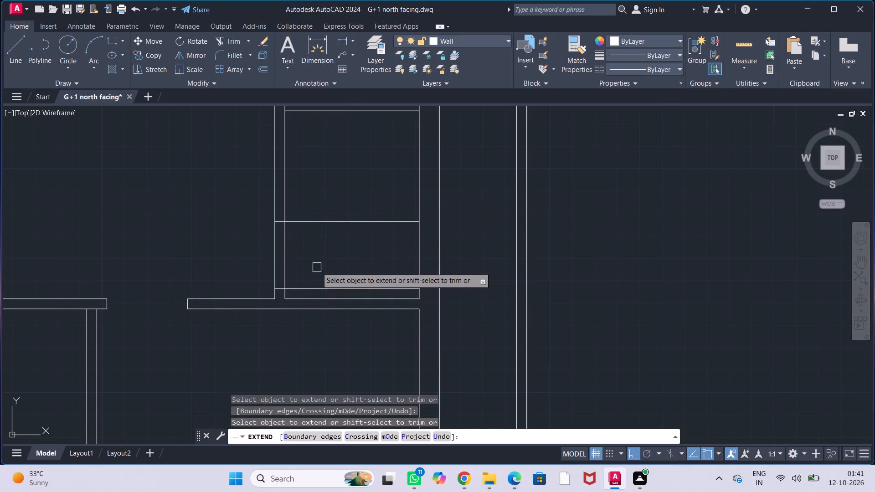
pyautogui.press('Escape')
pyautogui.press('Escape')
pyautogui.press('Escape')
pyautogui.press('Escape')
pyautogui.press('Escape')
# Trim both faces of the small room's west partition between the two lines to form a 2'6" opening.
pyautogui.write('trim')
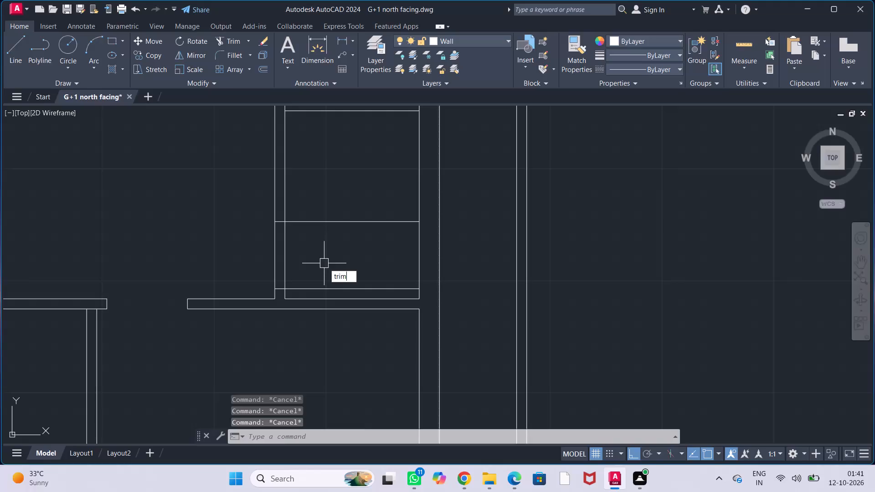
pyautogui.press('Return')
pyautogui.moveTo(248, 256); pyautogui.dragTo(303, 267)
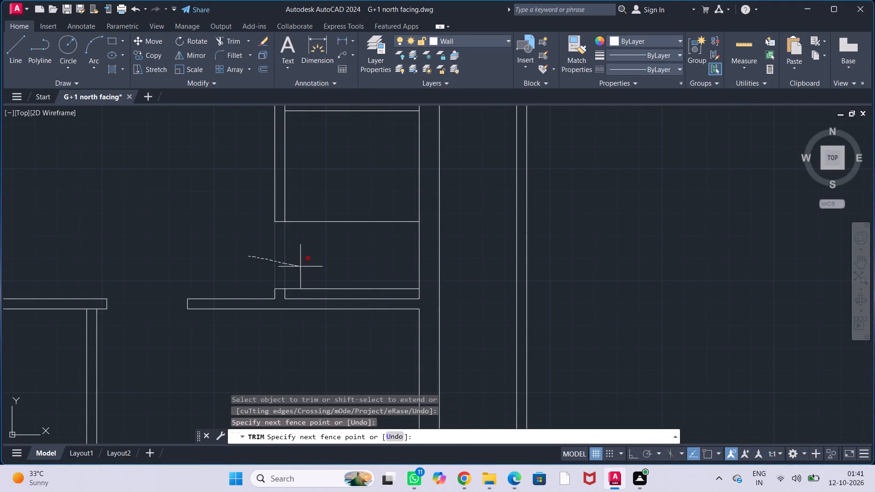
pyautogui.moveTo(303, 267); pyautogui.dragTo(311, 269)
pyautogui.press('Escape')
pyautogui.press('Escape')
pyautogui.press('Escape')
pyautogui.press('Escape')
pyautogui.press('Escape')
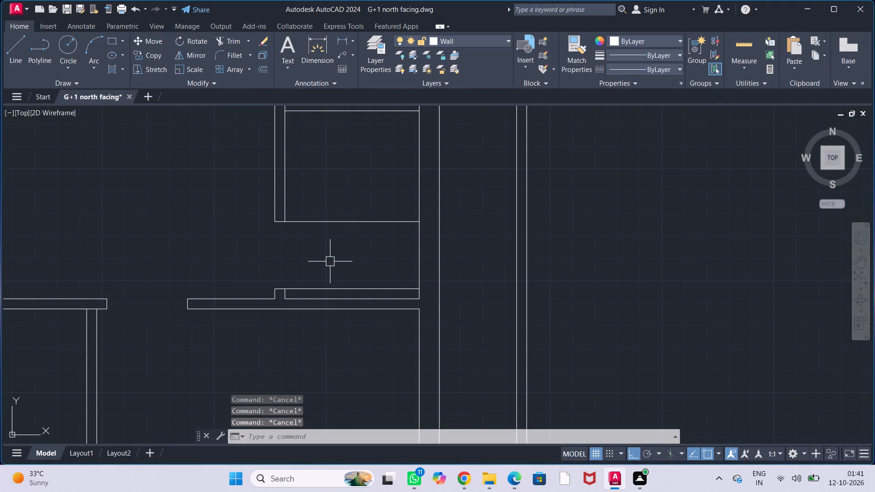
# Trim the excess of both opening lines inside the small room, east of the partition.
pyautogui.write('trim')
pyautogui.press('Return')
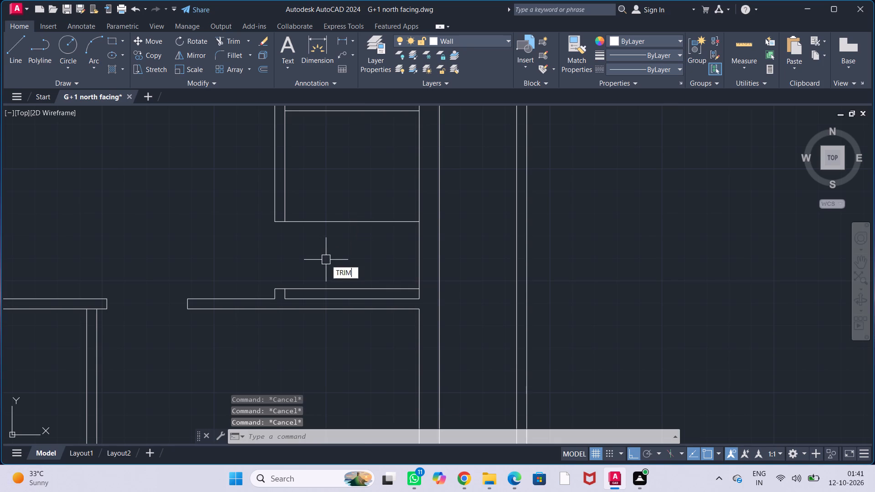
pyautogui.click(331, 223)
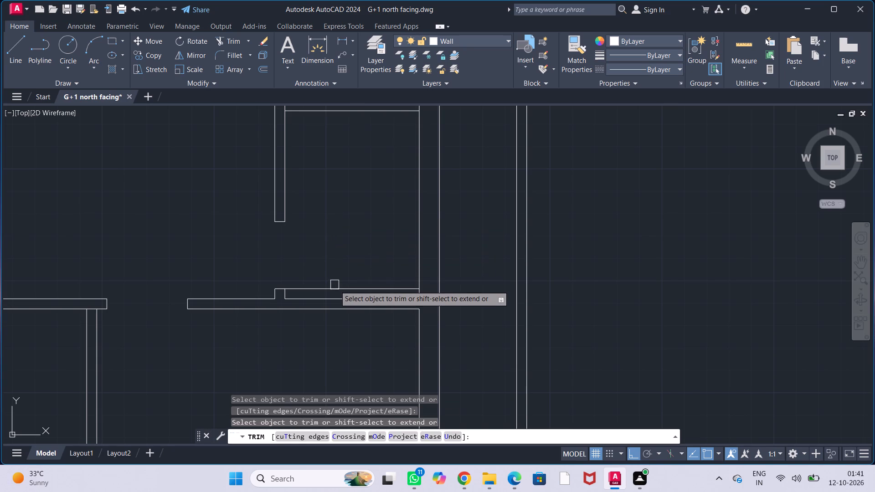
pyautogui.click(335, 290)
pyautogui.press('Escape')
pyautogui.press('Escape')
pyautogui.press('Escape')
pyautogui.press('Escape')
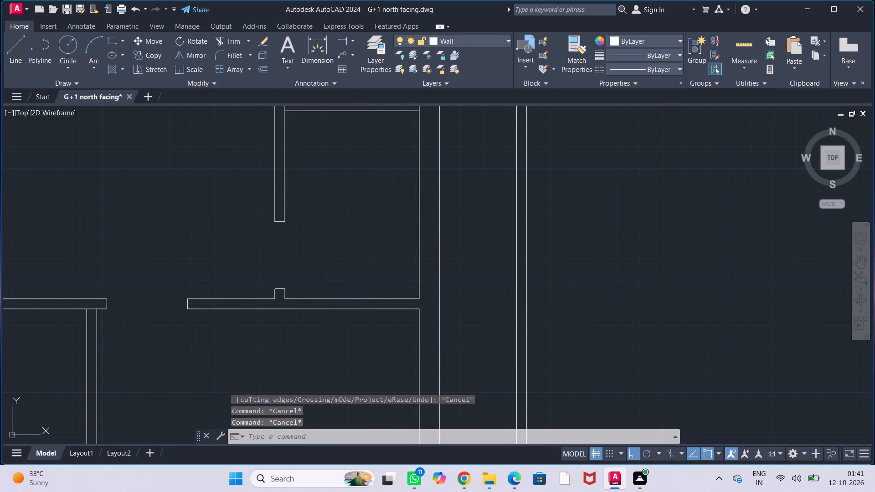
pyautogui.press('Escape')
# Offset the west partition's inner face 4.5" east inside the upper small room.
pyautogui.scroll(-2, 330, 280)
pyautogui.moveTo(349, 235); pyautogui.dragTo(346, 288, button='middle')
pyautogui.scroll(1, 338, 234)
pyautogui.moveTo(336, 237); pyautogui.dragTo(338, 235, button='middle')
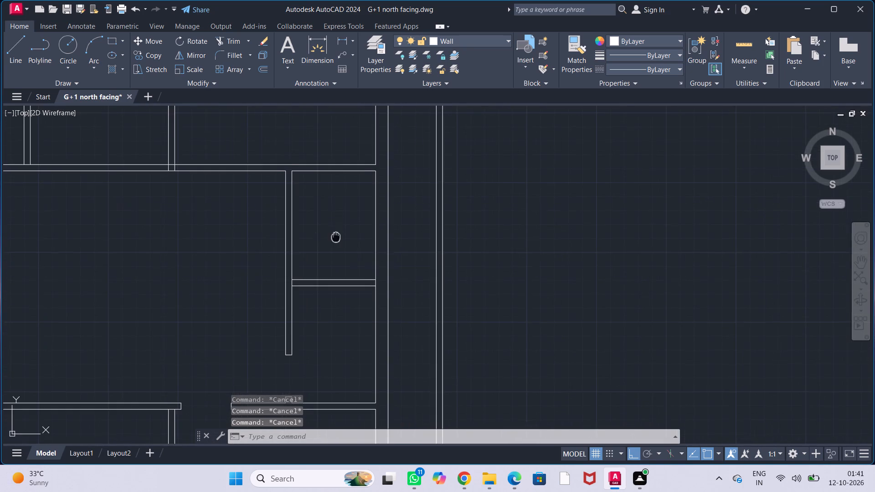
pyautogui.moveTo(338, 235); pyautogui.dragTo(361, 222, button='middle')
pyautogui.moveTo(360, 207); pyautogui.dragTo(360, 220, button='middle')
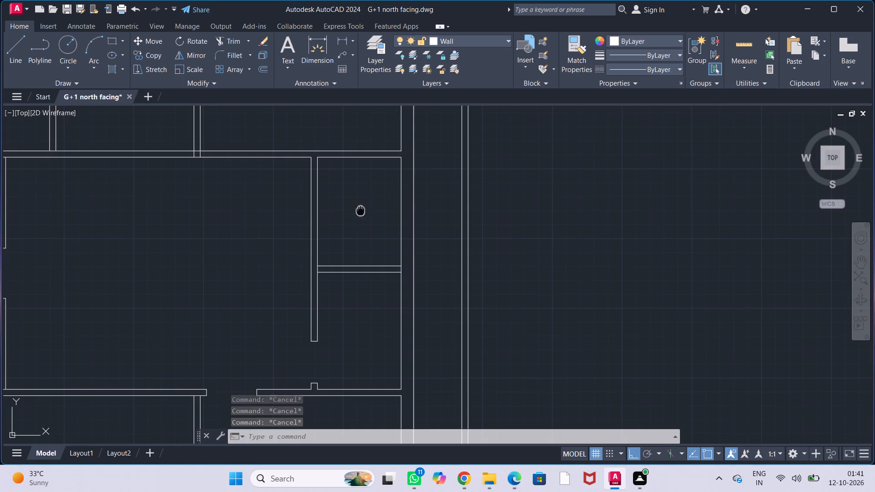
pyautogui.moveTo(360, 220); pyautogui.dragTo(344, 291, button='middle')
pyautogui.scroll(1, 324, 236)
pyautogui.moveTo(331, 295); pyautogui.dragTo(309, 288, button='middle')
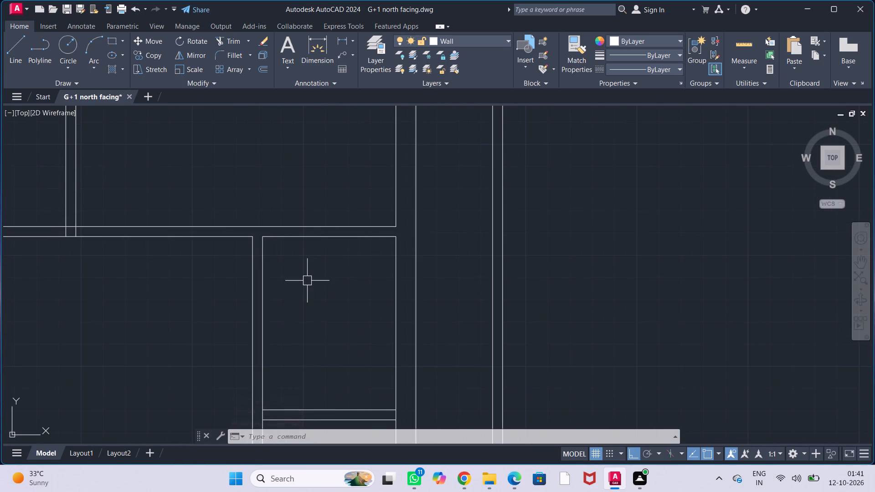
pyautogui.write('off')
pyautogui.press('Return')
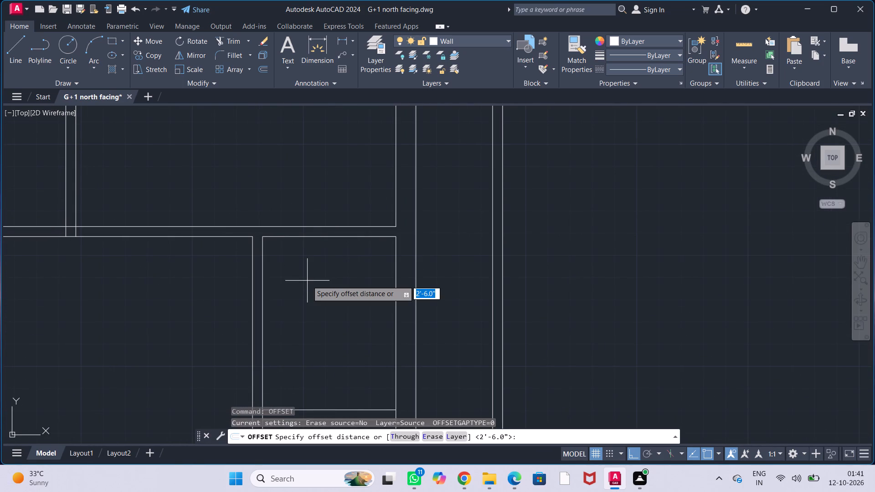
pyautogui.write('4.5"')
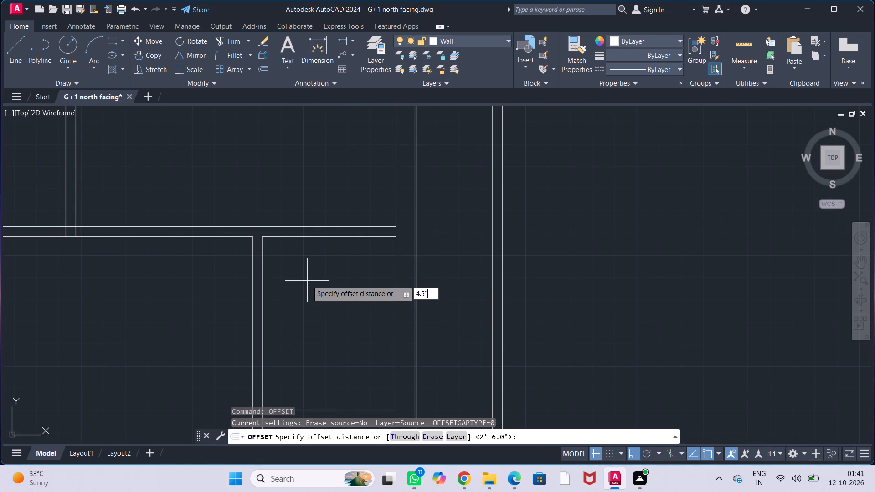
pyautogui.press('Return')
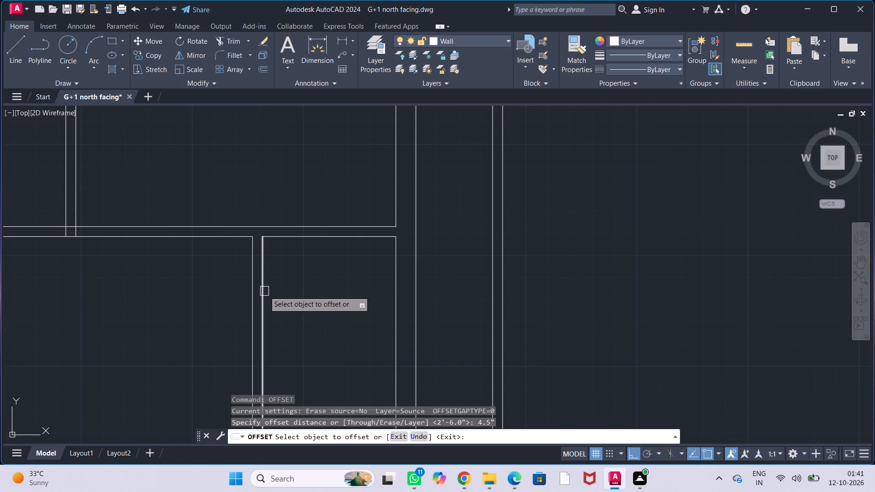
pyautogui.click(264, 291)
pyautogui.click(340, 311)
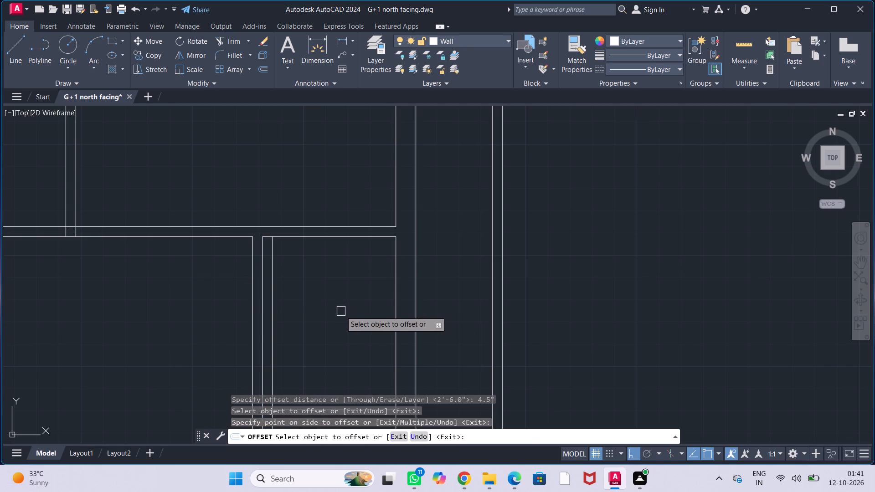
pyautogui.press('Escape')
pyautogui.press('Escape')
pyautogui.press('Escape')
pyautogui.press('Escape')
pyautogui.press('Escape')
pyautogui.press('Escape')
# Offset the upper small room's new 4.5" offset line 2'6" to the east to mark the opening's other side.
pyautogui.write('off')
pyautogui.press('Return')
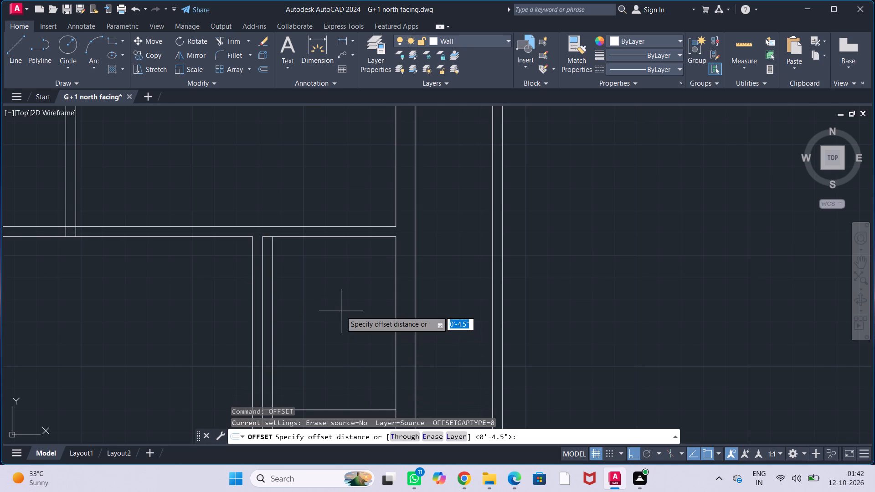
pyautogui.press('2')
pyautogui.press("'")
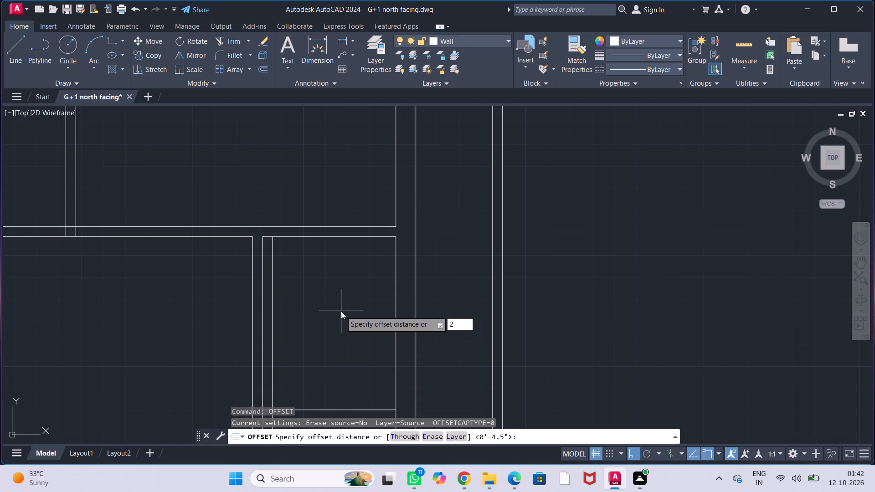
pyautogui.press('6')
pyautogui.hotkey('shift', '"')
pyautogui.press('Return')
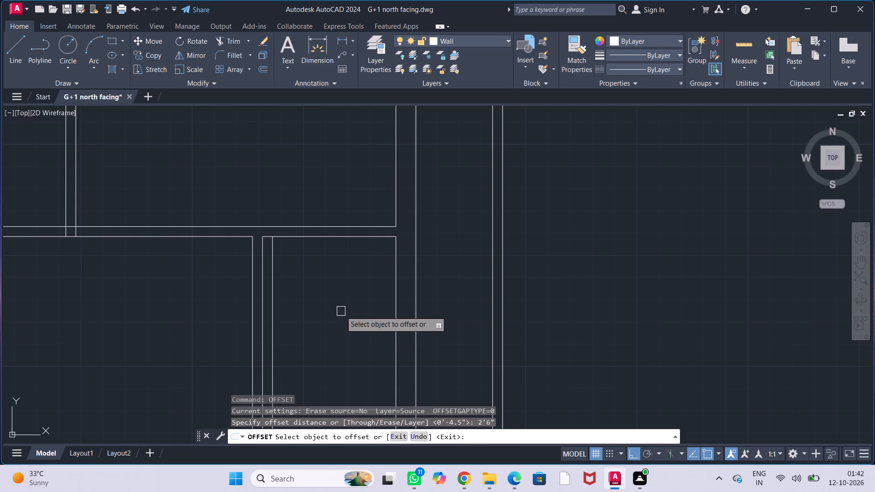
pyautogui.click(275, 297)
pyautogui.click(364, 318)
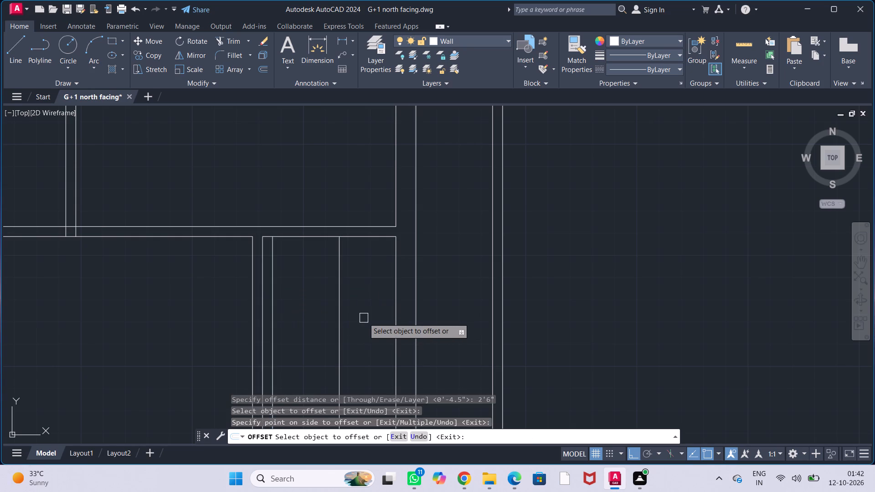
pyautogui.press('Escape')
pyautogui.press('Escape')
pyautogui.press('Escape')
pyautogui.press('Escape')
pyautogui.press('Escape')
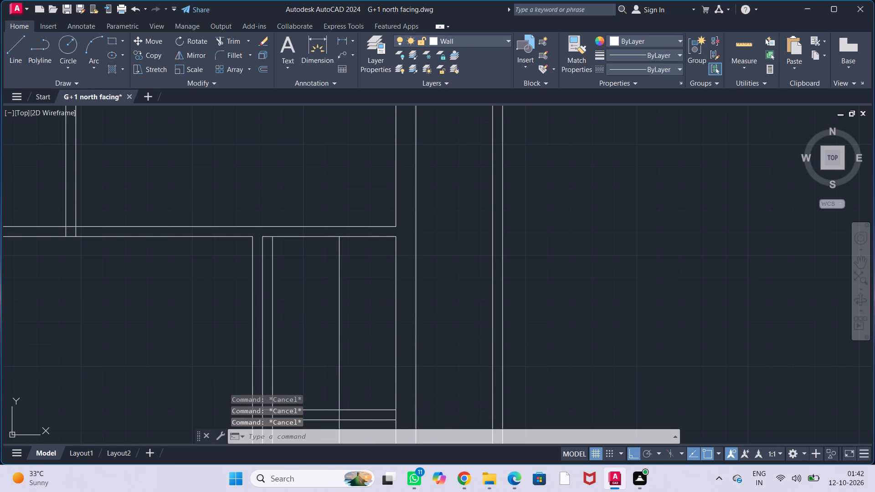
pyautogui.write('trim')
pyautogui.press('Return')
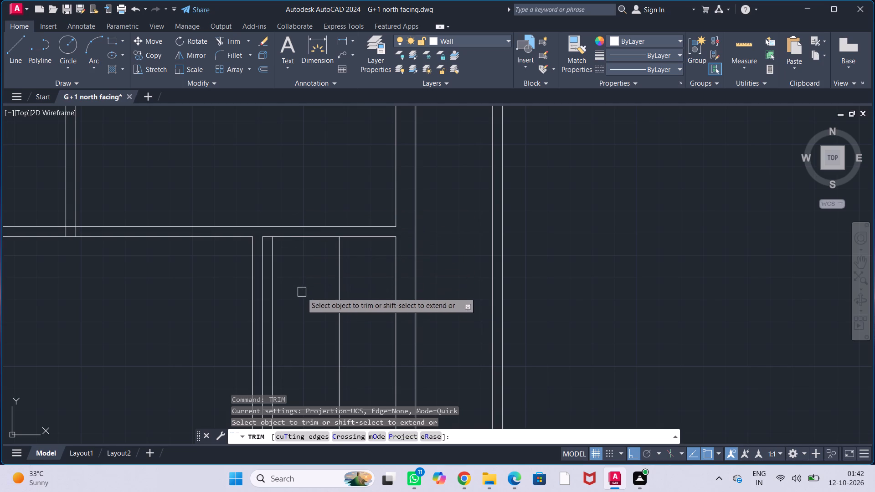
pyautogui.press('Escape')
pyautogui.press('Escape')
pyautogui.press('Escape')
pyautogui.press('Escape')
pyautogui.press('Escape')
# Extend both opening lines of the upper small room north to the outer face of its 4.5" north wall.
pyautogui.write('ex')
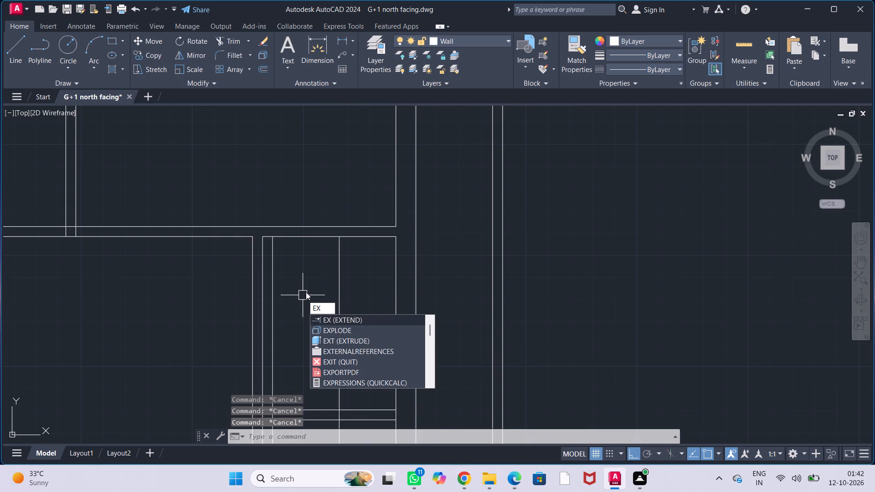
pyautogui.press('Return')
pyautogui.click(270, 318)
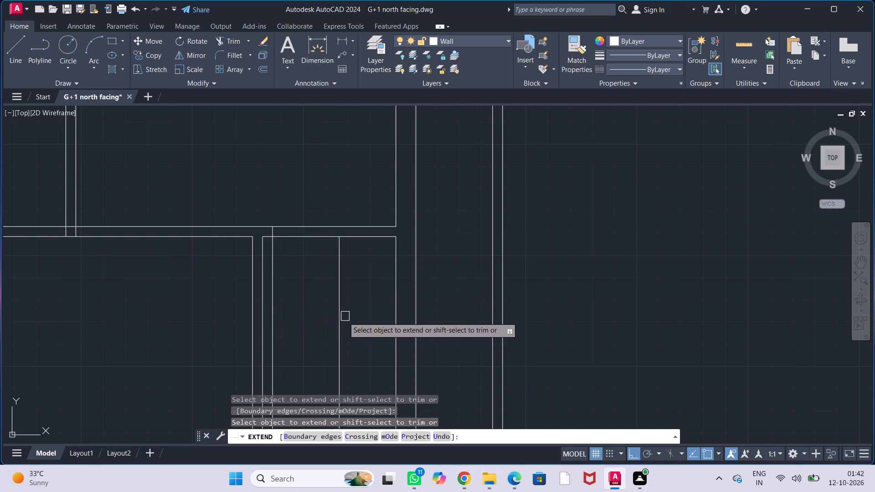
pyautogui.click(340, 322)
pyautogui.press('Escape')
pyautogui.press('Escape')
pyautogui.press('Escape')
pyautogui.press('Escape')
pyautogui.press('Escape')
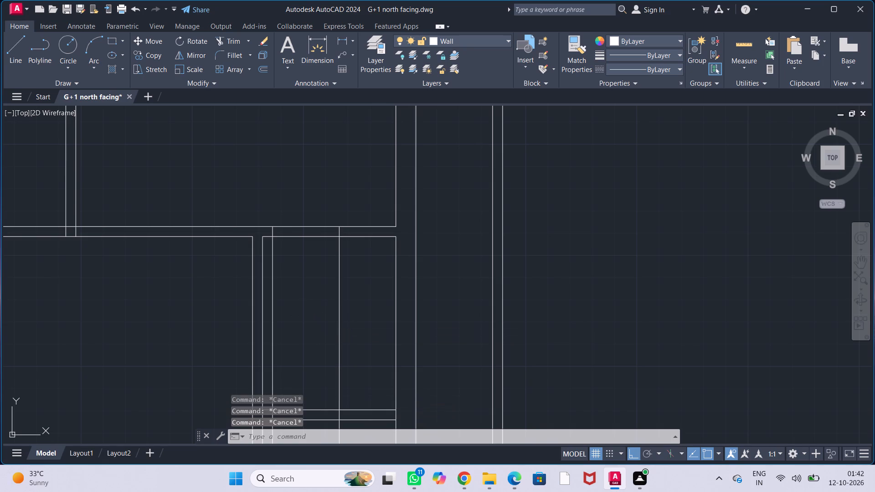
# Trim the upper small room's north wall between the two lines to form a 2'6" opening, removing the line excess inside the room.
pyautogui.write('trim')
pyautogui.press('Return')
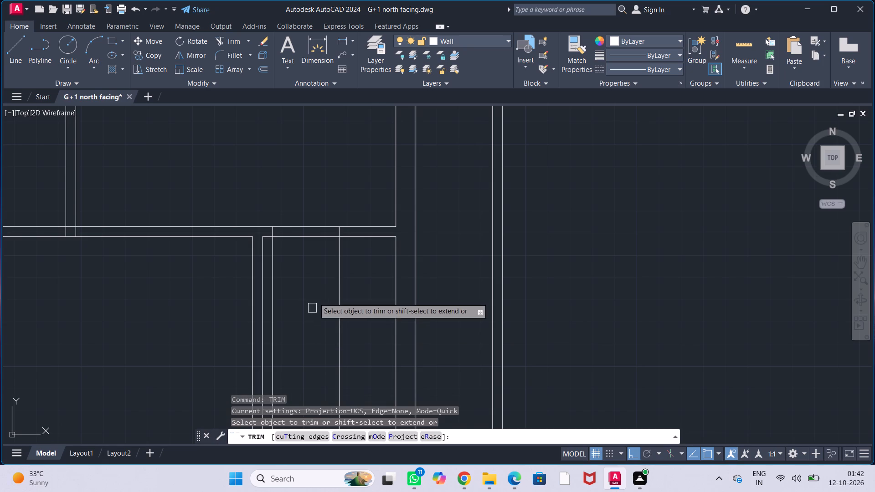
pyautogui.moveTo(301, 207); pyautogui.dragTo(291, 306)
pyautogui.click(273, 330)
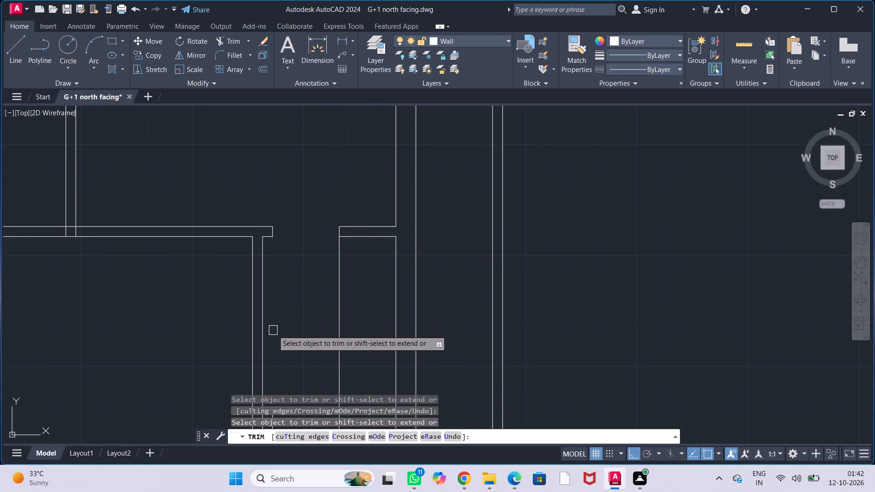
pyautogui.click(344, 328)
pyautogui.press('Escape')
pyautogui.press('Escape')
pyautogui.press('Escape')
pyautogui.press('Escape')
pyautogui.press('Escape')
pyautogui.press('Escape')
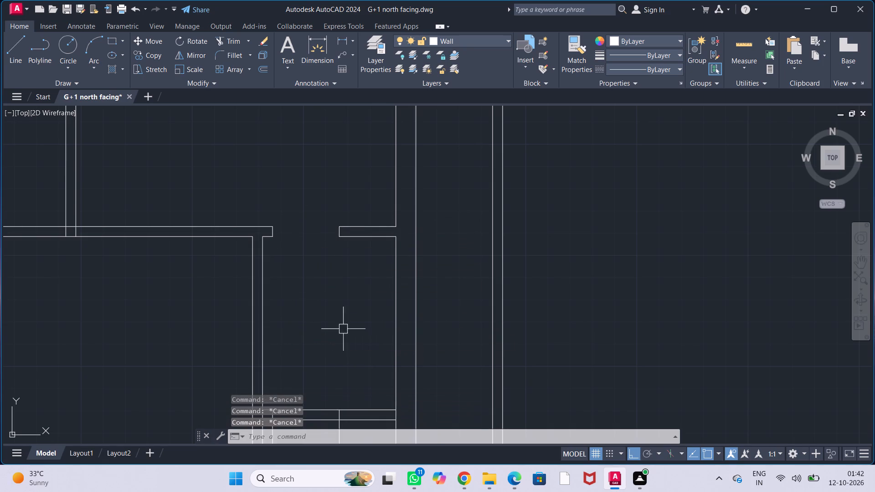
# Erase the two leftover vertical opening lines in the lower small room, south of the dividing wall.
pyautogui.scroll(-2, 343, 329)
pyautogui.moveTo(343, 329); pyautogui.dragTo(372, 272, button='middle')
pyautogui.scroll(1, 366, 342)
pyautogui.moveTo(360, 349); pyautogui.dragTo(355, 328, button='middle')
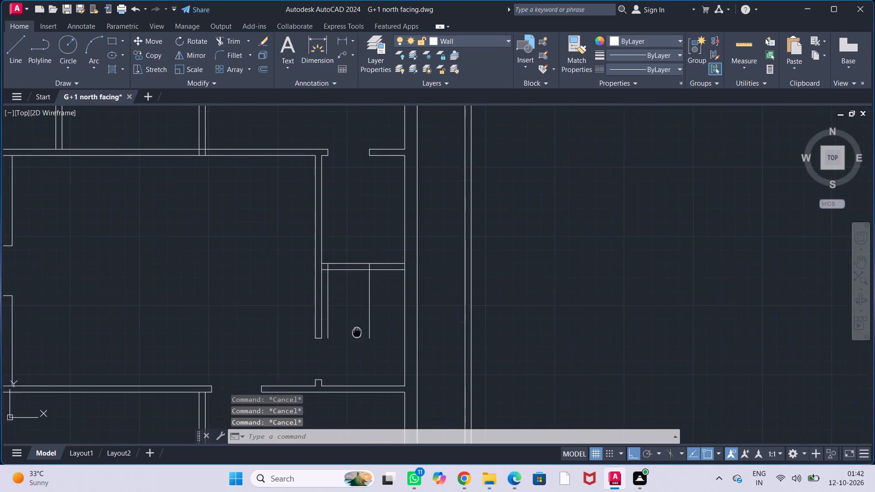
pyautogui.scroll(1, 352, 328)
pyautogui.moveTo(352, 328); pyautogui.dragTo(340, 336, button='middle')
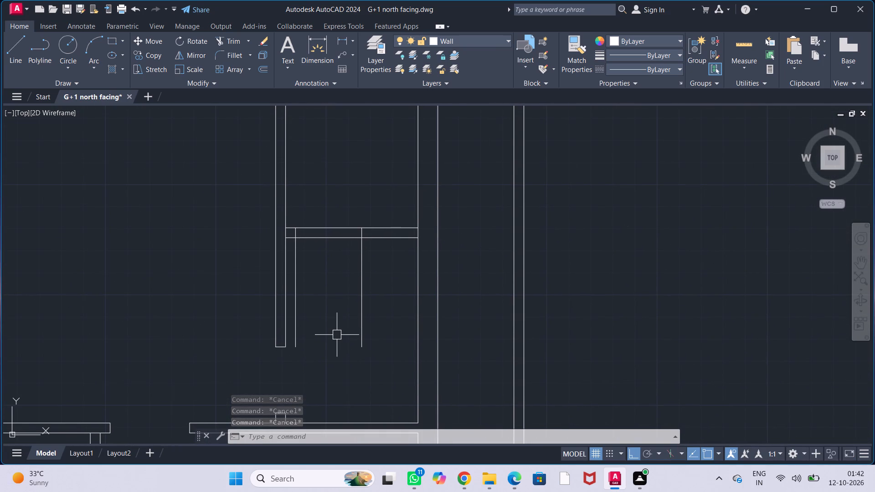
pyautogui.click(297, 348)
pyautogui.click(360, 346)
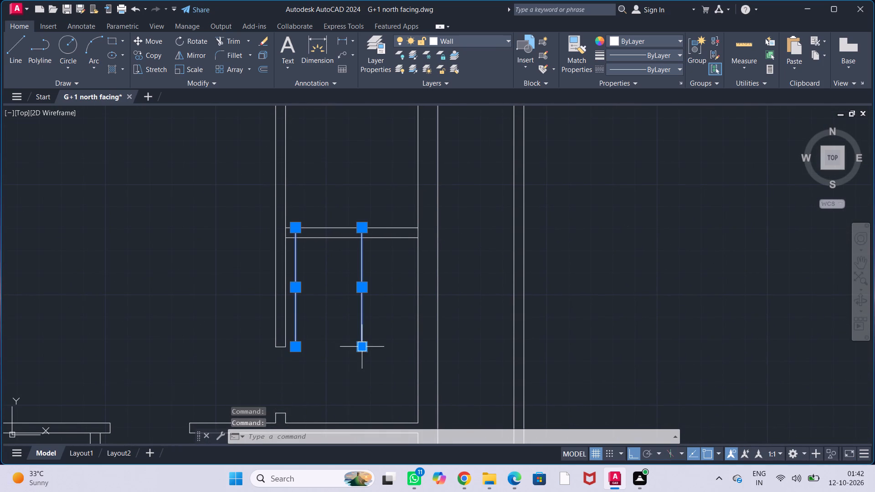
pyautogui.press('Delete')
# Offset the east face of the partition between the two large north rooms 4.5" to the east.
pyautogui.scroll(-1, 366, 334)
pyautogui.moveTo(367, 331); pyautogui.dragTo(379, 355, button='middle')
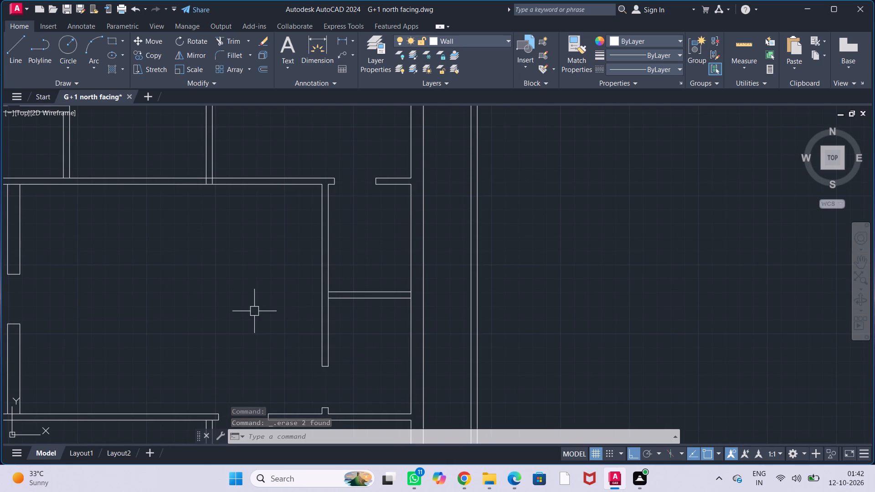
pyautogui.moveTo(254, 311); pyautogui.dragTo(277, 324, button='middle')
pyautogui.moveTo(283, 310); pyautogui.dragTo(329, 393, button='middle')
pyautogui.moveTo(334, 356); pyautogui.dragTo(348, 371, button='middle')
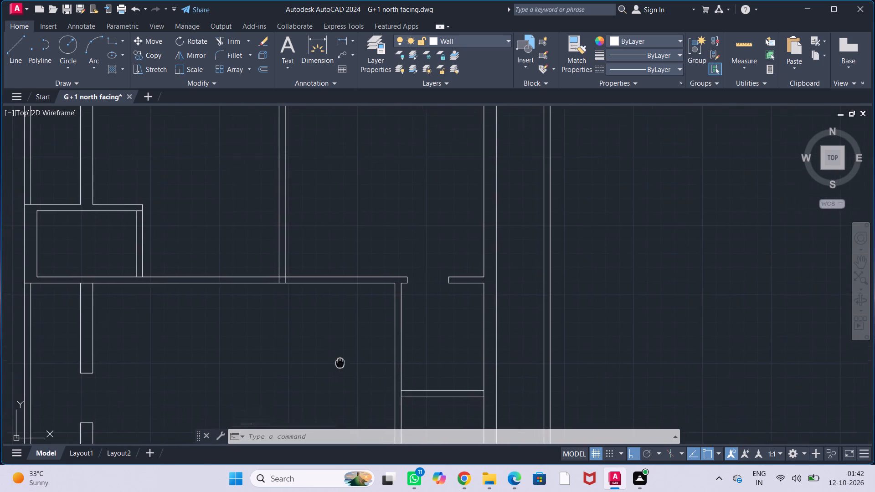
pyautogui.moveTo(348, 371); pyautogui.dragTo(352, 389, button='middle')
pyautogui.scroll(1, 336, 340)
pyautogui.moveTo(332, 353); pyautogui.dragTo(359, 390, button='middle')
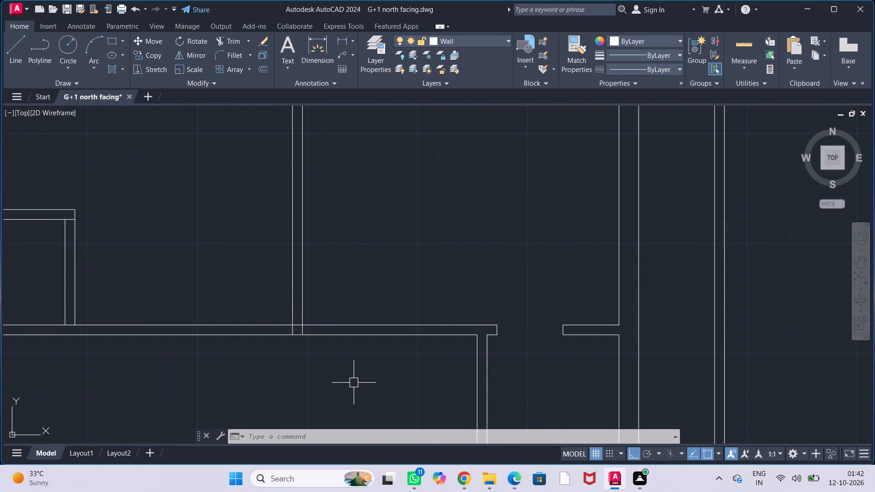
pyautogui.press('o')
pyautogui.press('f')
pyautogui.press('f')
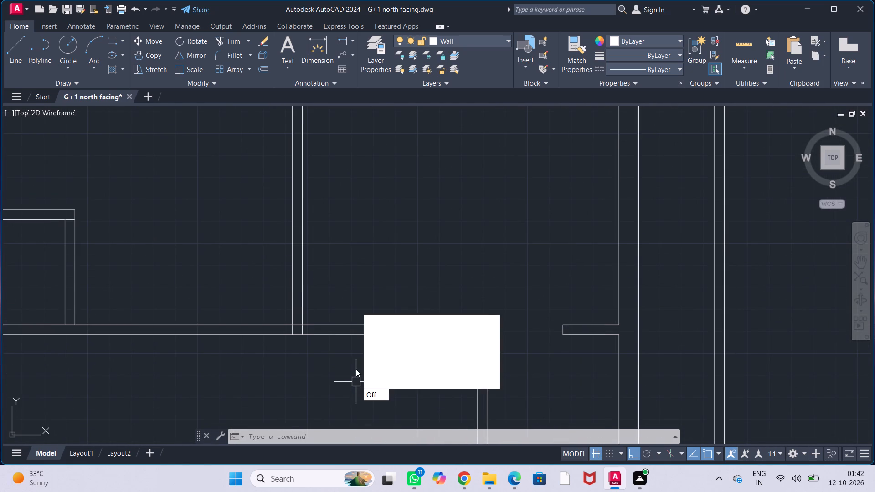
pyautogui.press('Return')
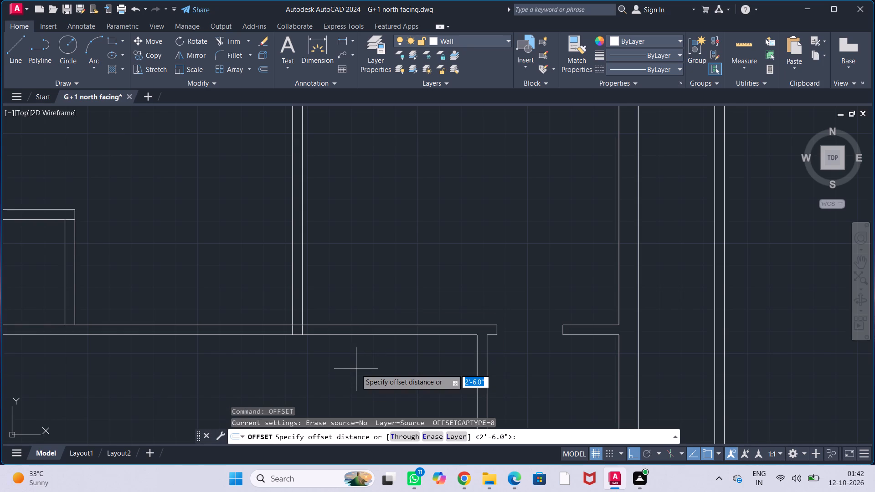
pyautogui.write('4.5')
pyautogui.hotkey('shift', '"')
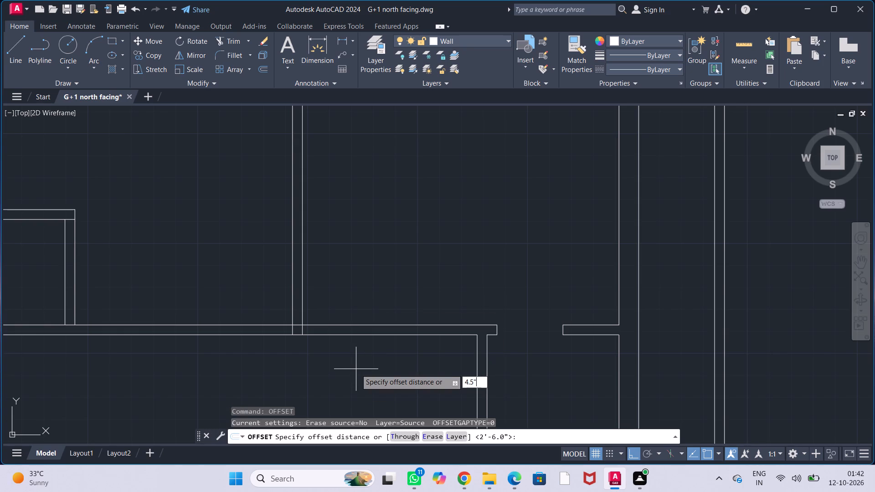
pyautogui.press('Return')
pyautogui.click(303, 294)
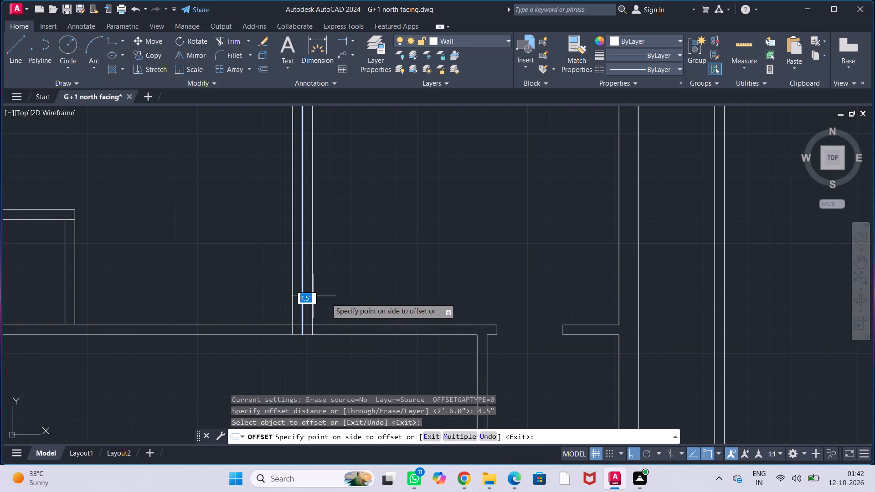
pyautogui.click(351, 302)
pyautogui.press('Escape')
pyautogui.press('Escape')
pyautogui.press('Escape')
pyautogui.press('Escape')
pyautogui.press('Escape')
# Offset the new 4.5" line beside the north rooms' partition 3' east to mark the opening's other side.
pyautogui.write('off')
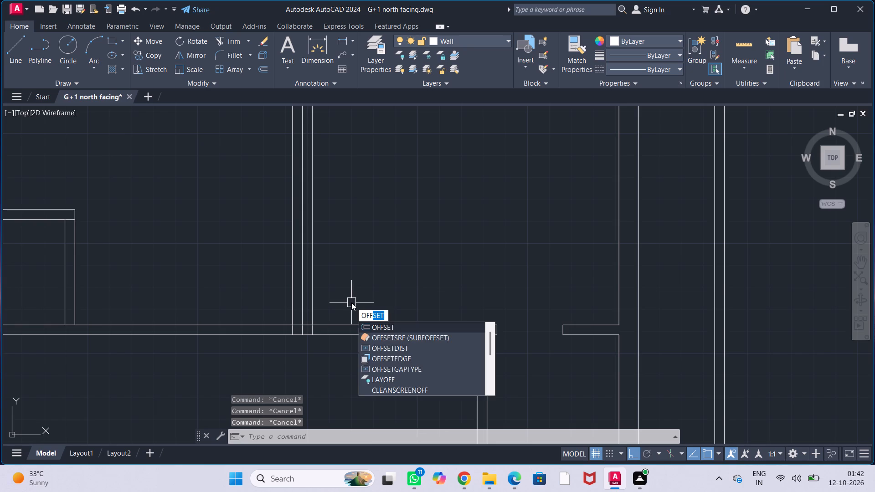
pyautogui.press('Return')
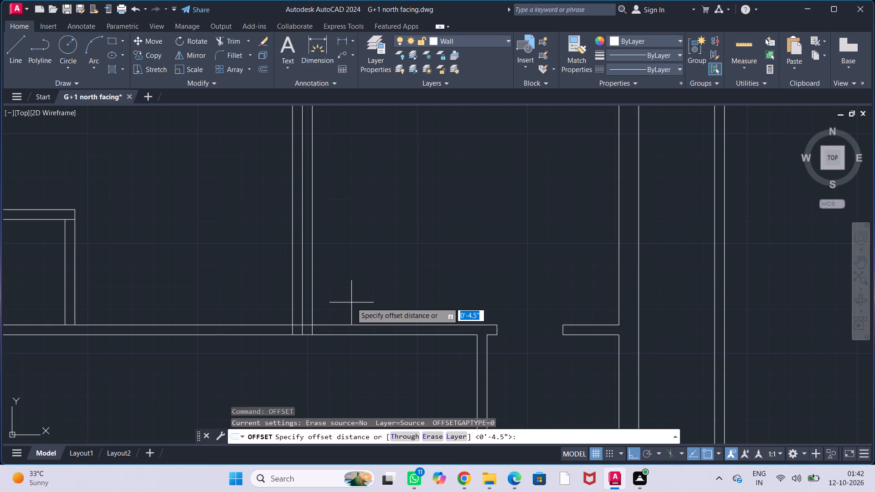
pyautogui.write("3'")
pyautogui.press('Return')
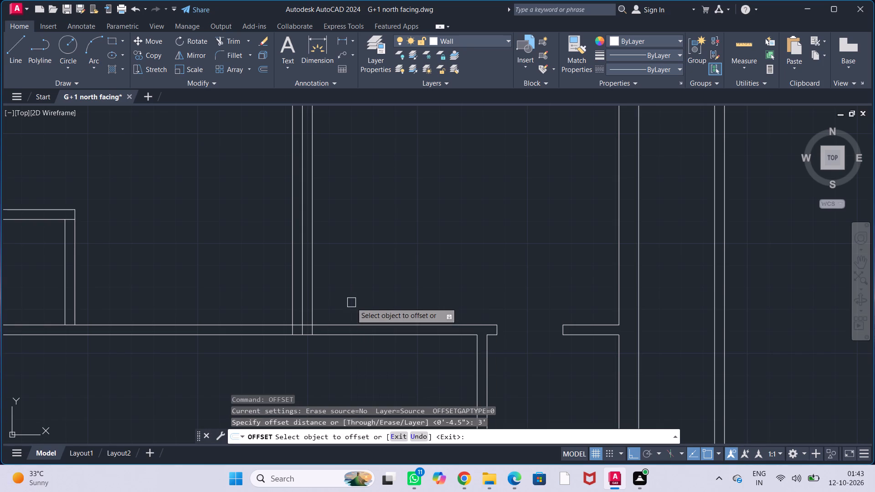
pyautogui.click(310, 313)
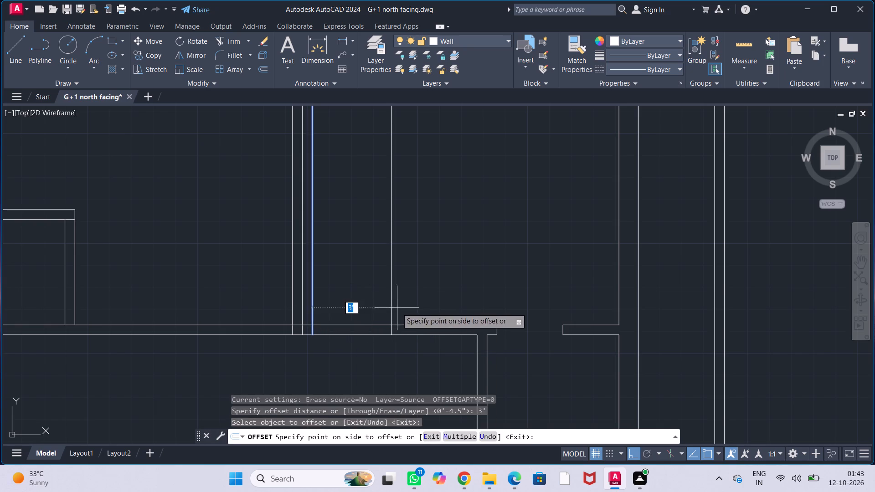
pyautogui.click(397, 308)
pyautogui.press('Escape')
pyautogui.press('Escape')
pyautogui.press('Escape')
pyautogui.press('Escape')
pyautogui.press('Escape')
# Trim the northeast room's south wall between the two lines to form a 3' opening, removing the line excess north of the wall.
pyautogui.write('trim')
pyautogui.press('Return')
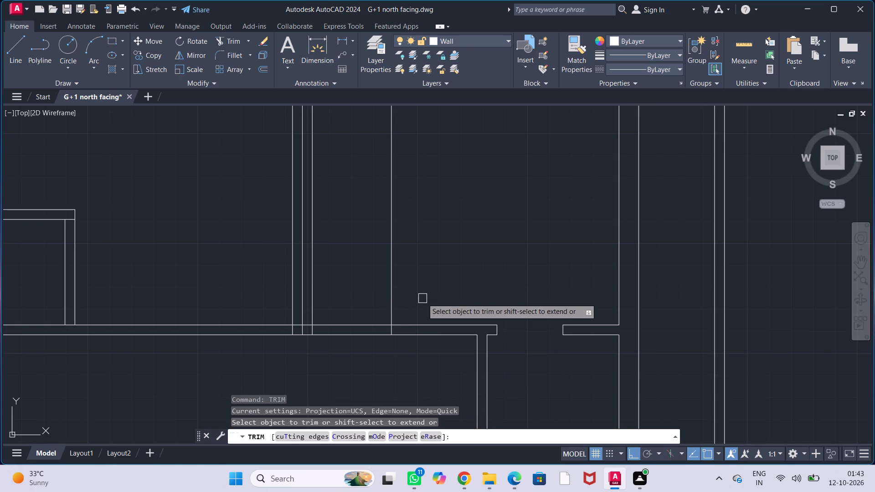
pyautogui.moveTo(356, 306); pyautogui.dragTo(356, 388)
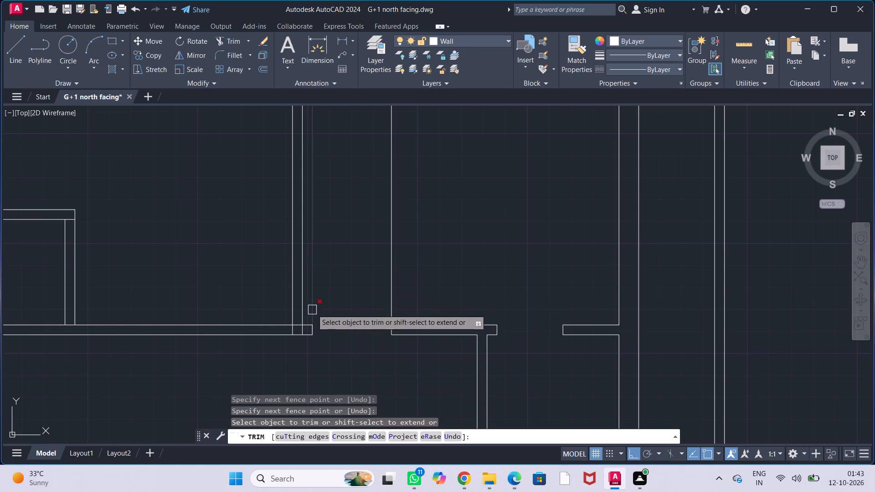
pyautogui.click(312, 309)
pyautogui.click(395, 303)
# Trim the overlapping wall lines at the junction of the north rooms' partition and the south wall.
pyautogui.scroll(3, 299, 333)
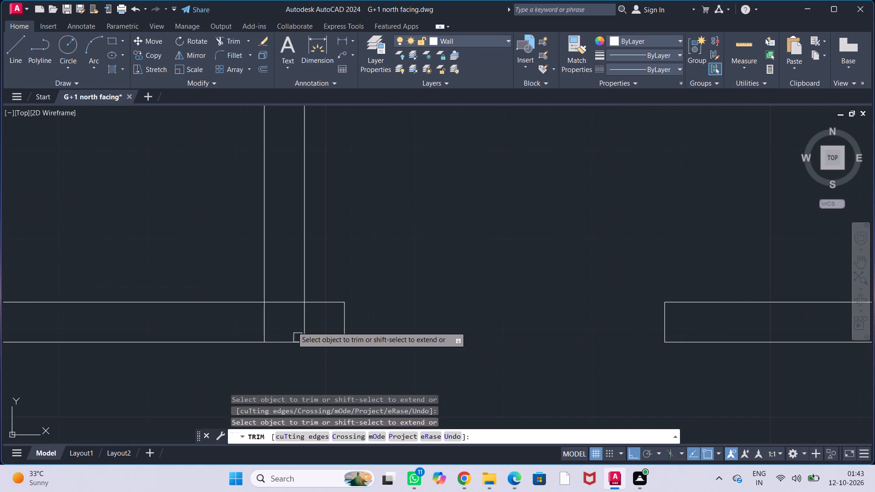
pyautogui.moveTo(283, 292); pyautogui.dragTo(283, 299)
pyautogui.click(285, 311)
pyautogui.click(309, 326)
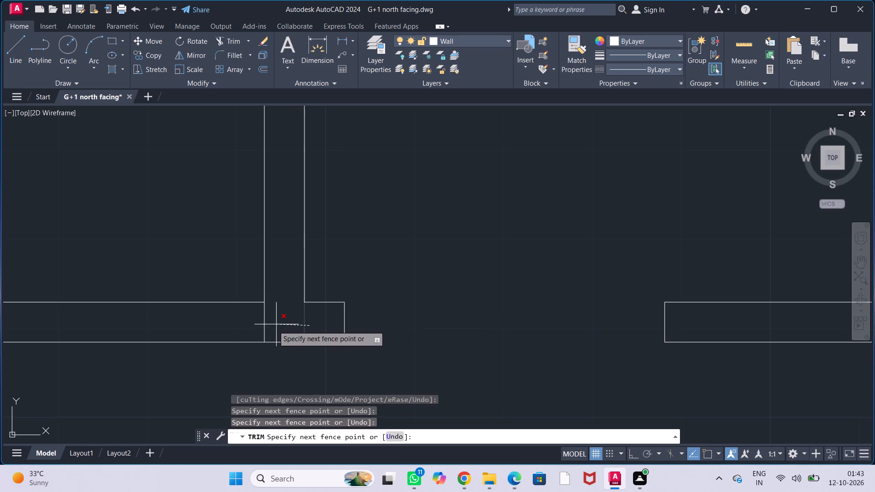
pyautogui.click(260, 327)
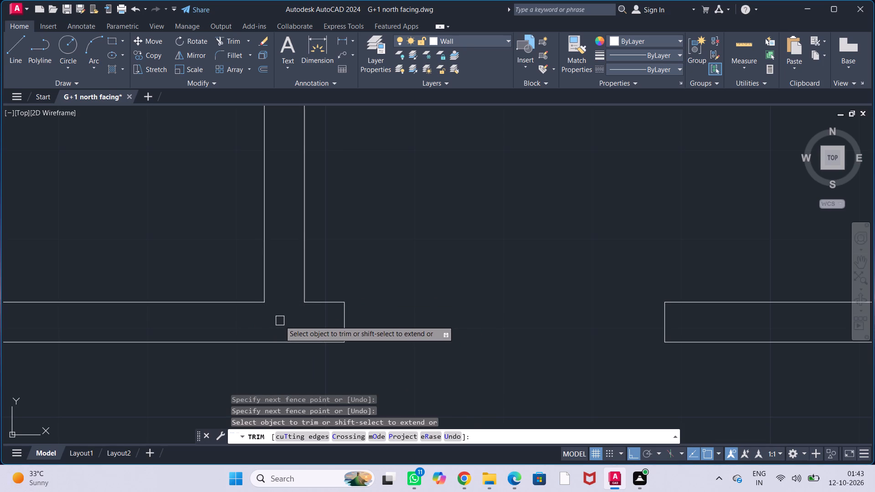
pyautogui.press('Escape')
pyautogui.press('Escape')
pyautogui.press('Escape')
pyautogui.press('Escape')
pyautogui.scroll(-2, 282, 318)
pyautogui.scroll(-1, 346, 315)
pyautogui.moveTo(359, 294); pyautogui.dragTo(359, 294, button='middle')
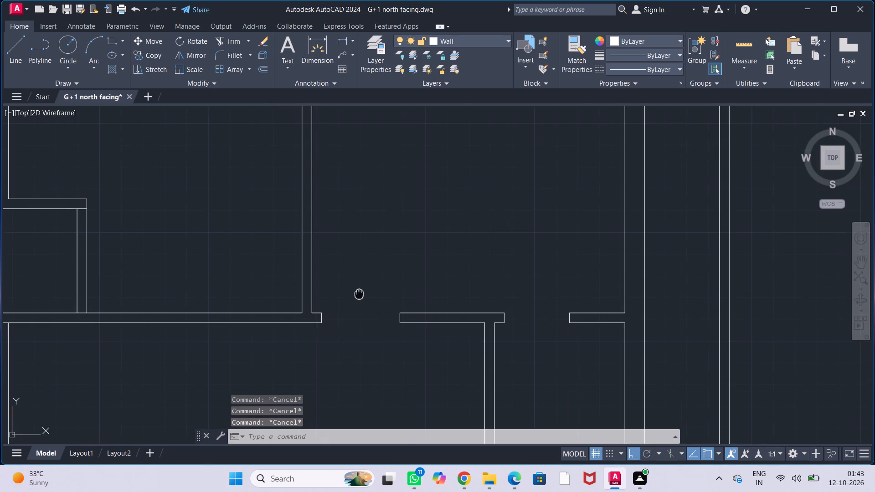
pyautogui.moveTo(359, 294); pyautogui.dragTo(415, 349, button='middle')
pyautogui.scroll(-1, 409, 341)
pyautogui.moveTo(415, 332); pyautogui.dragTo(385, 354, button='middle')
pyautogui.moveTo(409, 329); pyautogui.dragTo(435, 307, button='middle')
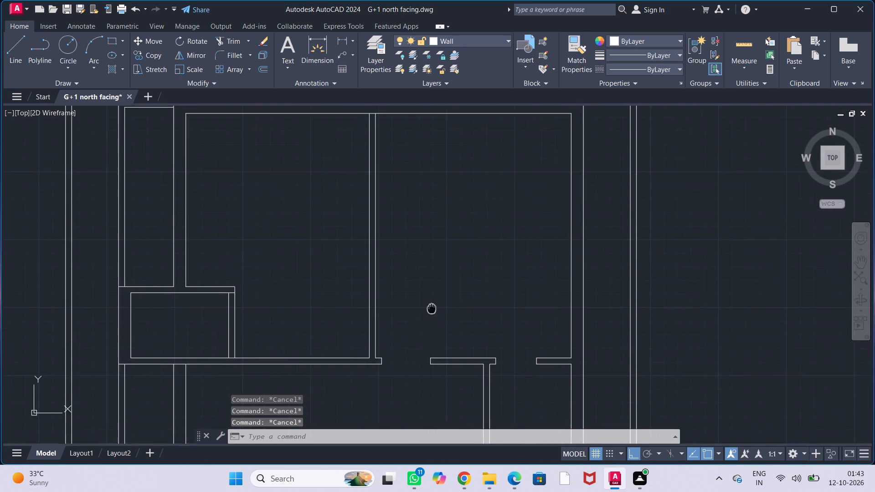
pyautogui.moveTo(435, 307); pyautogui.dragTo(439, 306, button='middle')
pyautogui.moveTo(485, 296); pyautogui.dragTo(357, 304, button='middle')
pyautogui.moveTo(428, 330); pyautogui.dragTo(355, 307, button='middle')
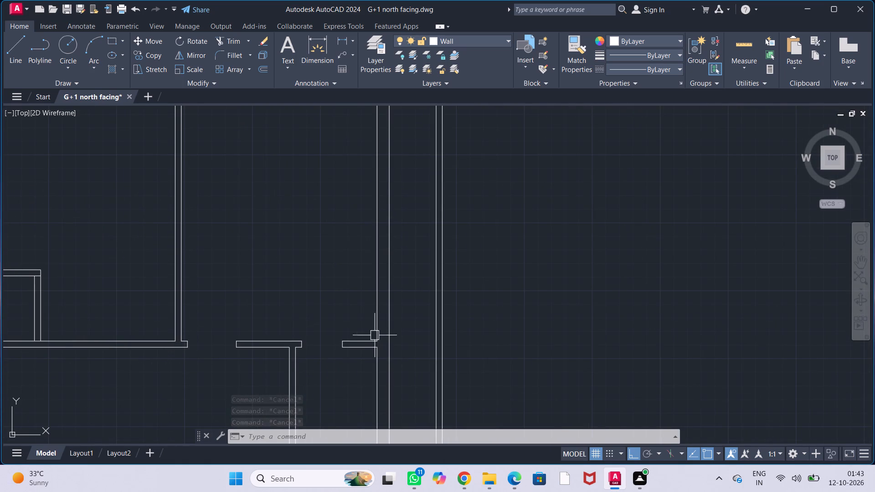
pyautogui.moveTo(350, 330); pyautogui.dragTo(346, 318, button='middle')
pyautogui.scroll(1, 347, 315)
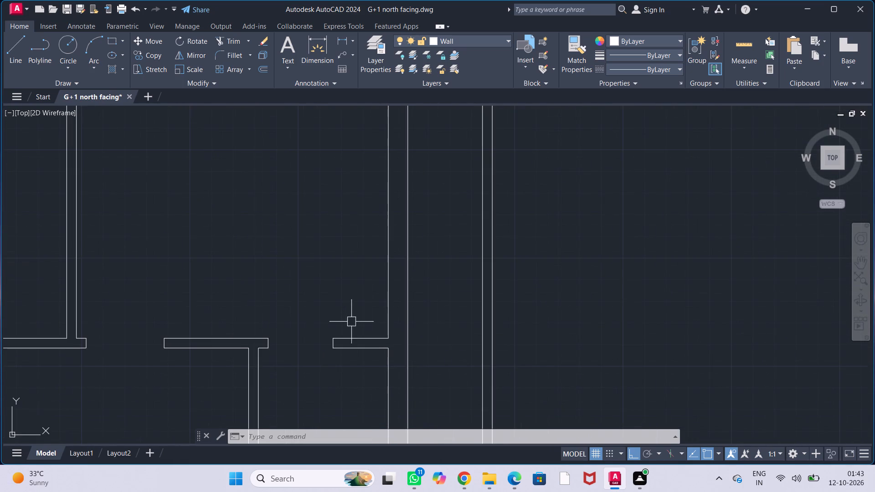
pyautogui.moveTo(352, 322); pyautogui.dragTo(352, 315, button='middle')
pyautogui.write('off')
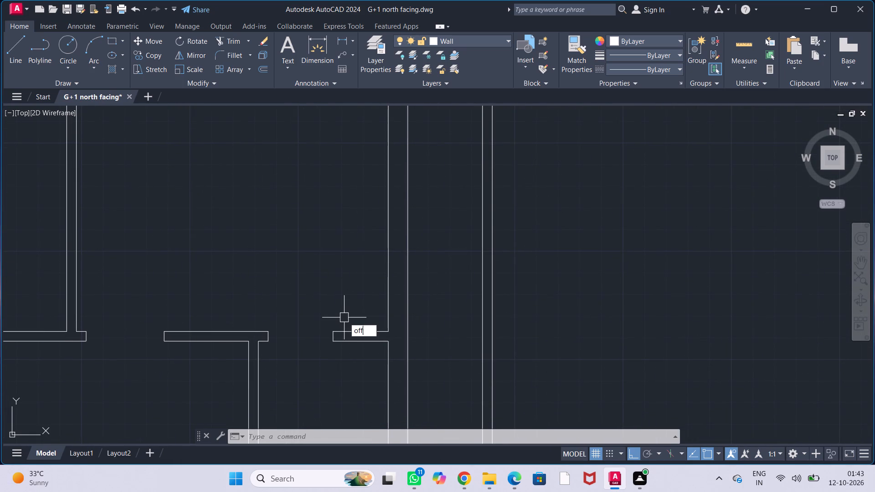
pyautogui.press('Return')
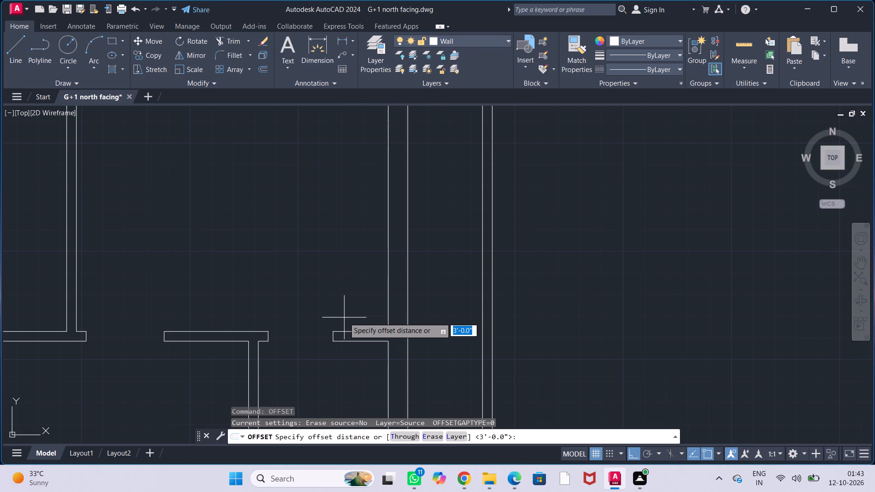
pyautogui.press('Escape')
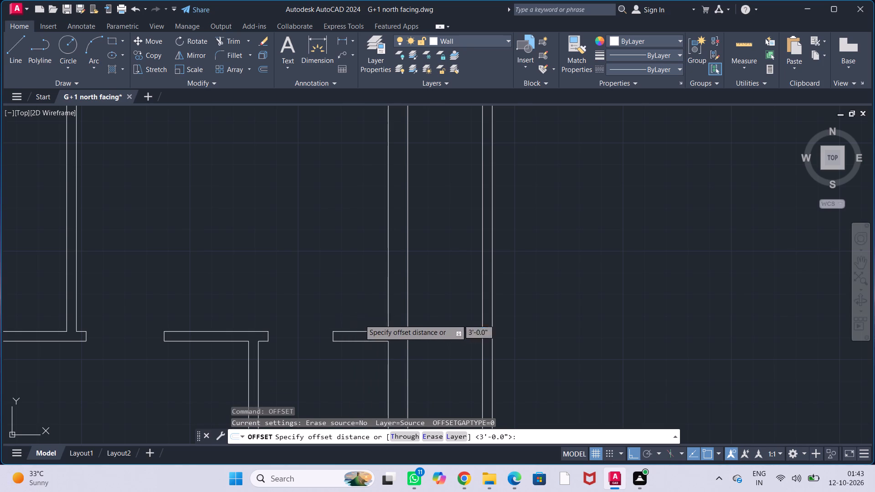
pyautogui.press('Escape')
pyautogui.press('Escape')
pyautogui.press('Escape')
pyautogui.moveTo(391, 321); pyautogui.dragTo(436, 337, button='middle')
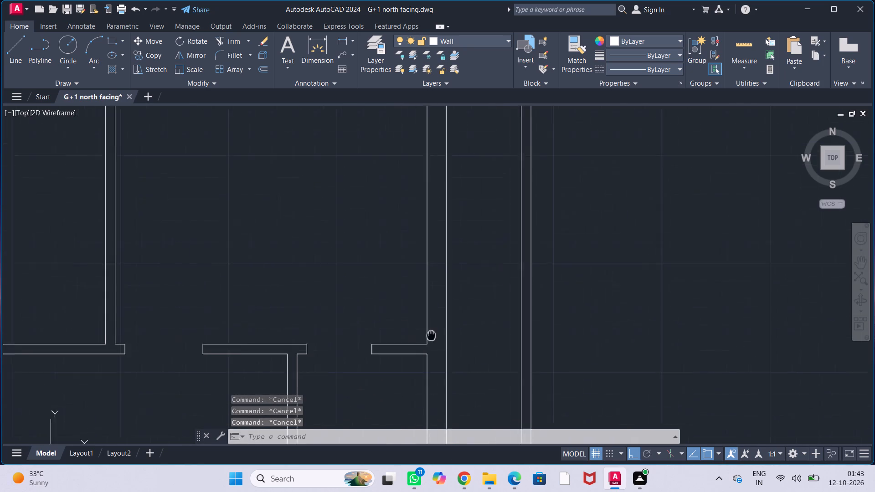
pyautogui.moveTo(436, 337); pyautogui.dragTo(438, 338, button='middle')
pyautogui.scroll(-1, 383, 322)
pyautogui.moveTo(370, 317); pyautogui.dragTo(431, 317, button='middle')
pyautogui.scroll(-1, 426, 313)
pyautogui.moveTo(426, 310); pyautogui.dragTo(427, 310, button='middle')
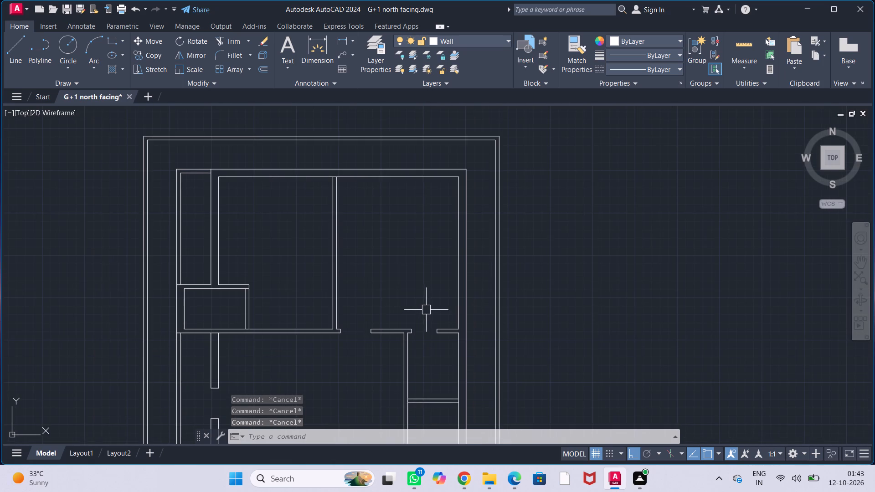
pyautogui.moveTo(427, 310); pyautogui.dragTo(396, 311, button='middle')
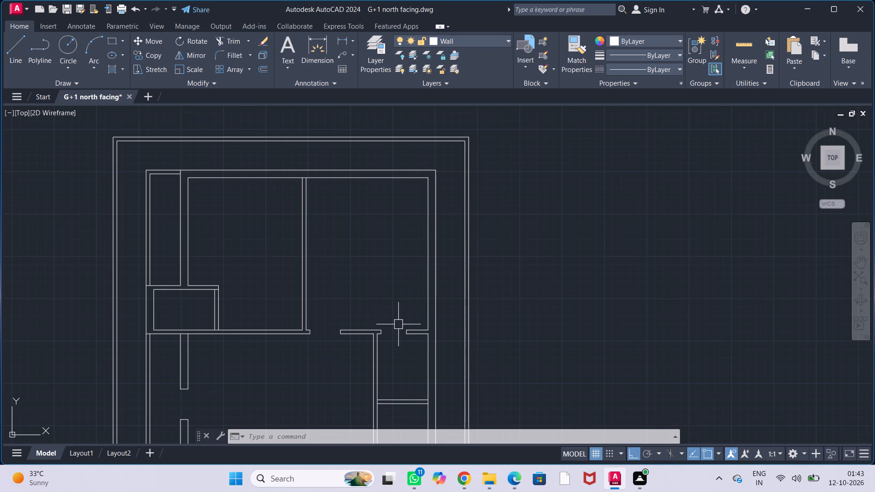
# Offset the north face of the short wall stub at the northeast room's southeast corner 9" to the north.
pyautogui.press('Escape')
pyautogui.press('Escape')
pyautogui.press('Escape')
pyautogui.press('Escape')
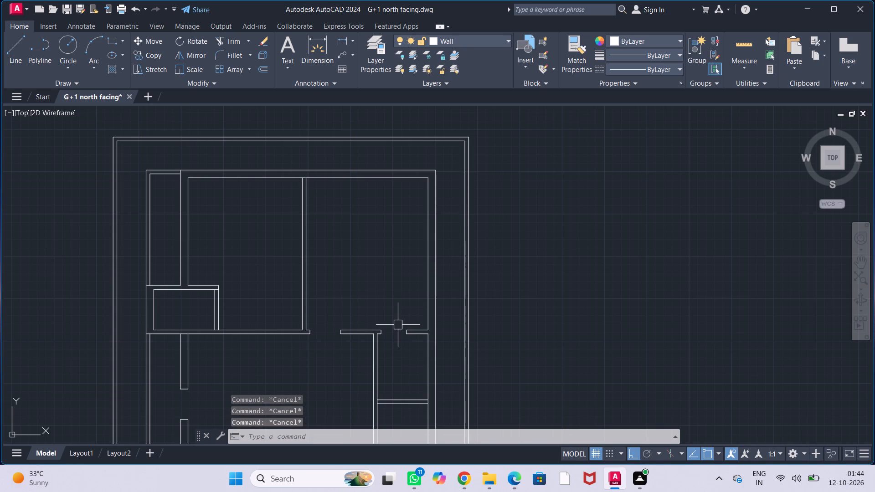
pyautogui.scroll(2, 423, 336)
pyautogui.scroll(-2, 393, 369)
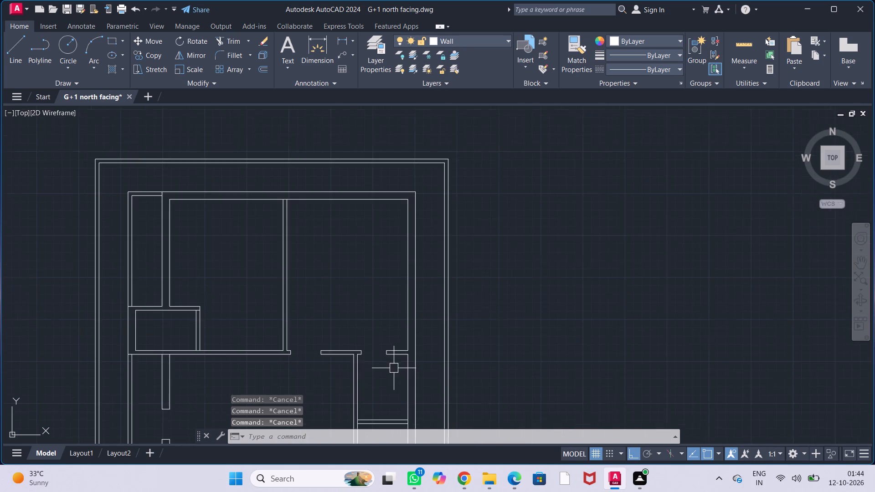
pyautogui.moveTo(364, 335); pyautogui.dragTo(419, 307, button='middle')
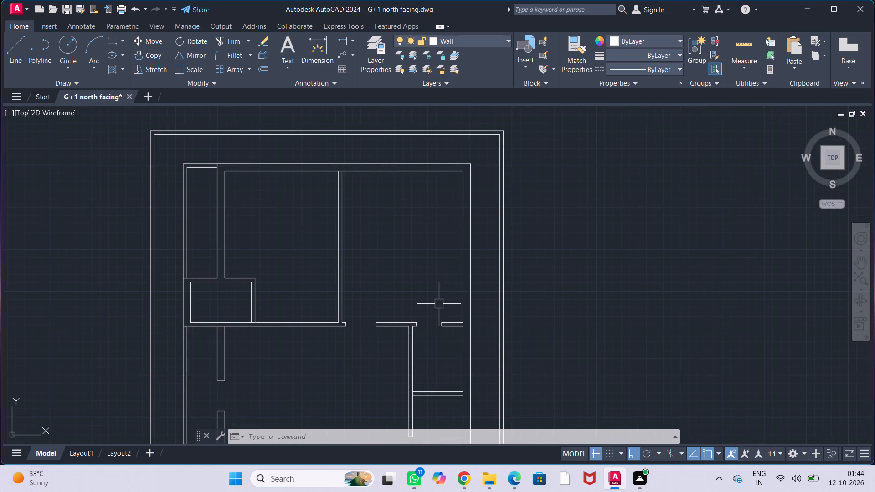
pyautogui.moveTo(439, 303); pyautogui.dragTo(394, 299, button='middle')
pyautogui.scroll(2, 399, 304)
pyautogui.moveTo(405, 306); pyautogui.dragTo(406, 317, button='middle')
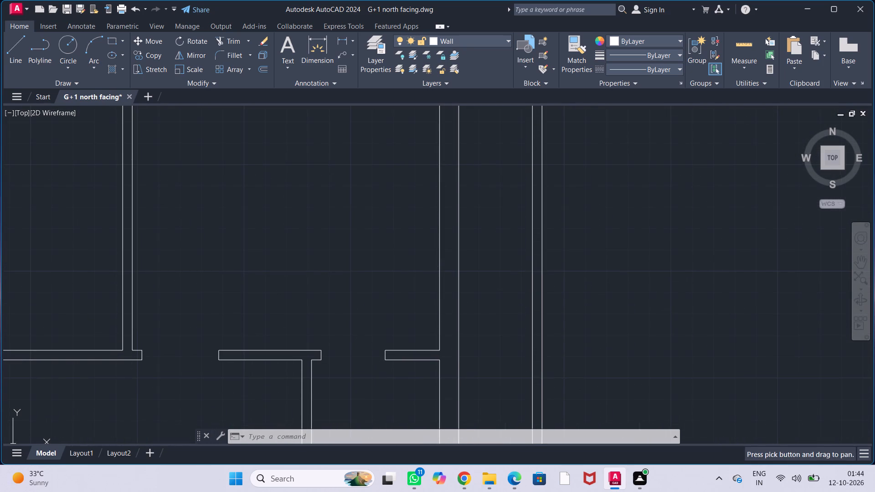
pyautogui.press('o')
pyautogui.press('f')
pyautogui.press('f')
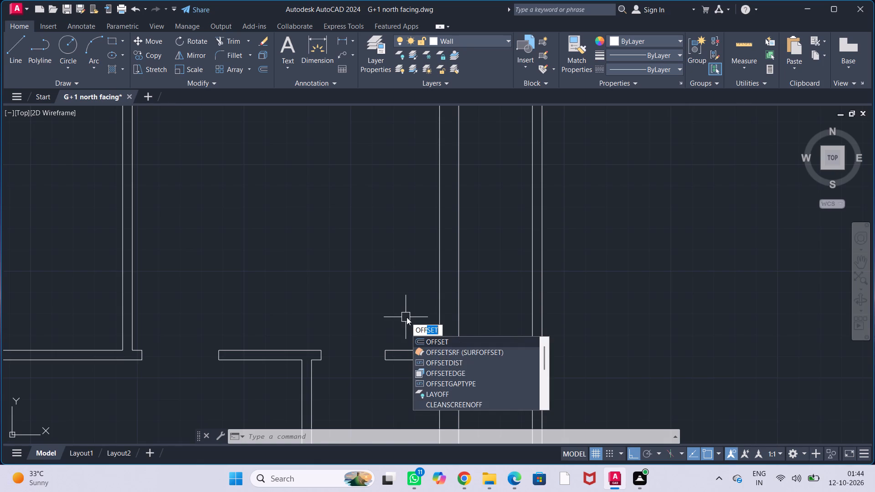
pyautogui.press('Return')
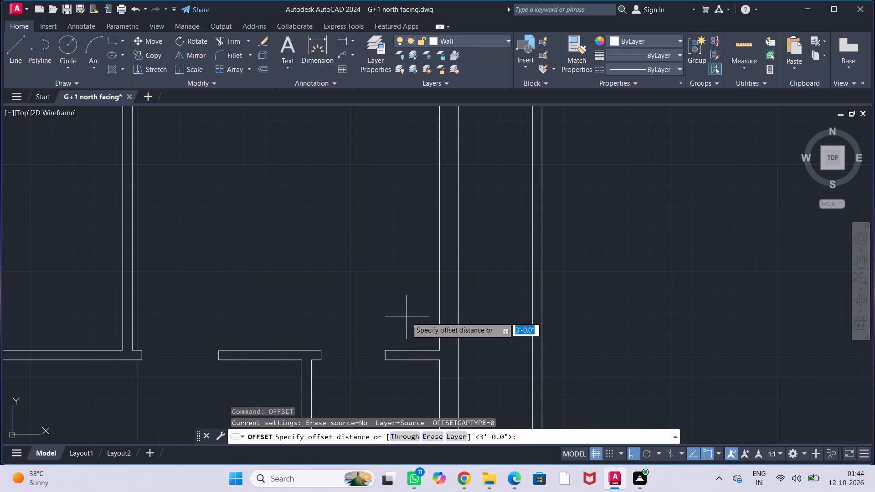
pyautogui.write('9"')
pyautogui.press('Return')
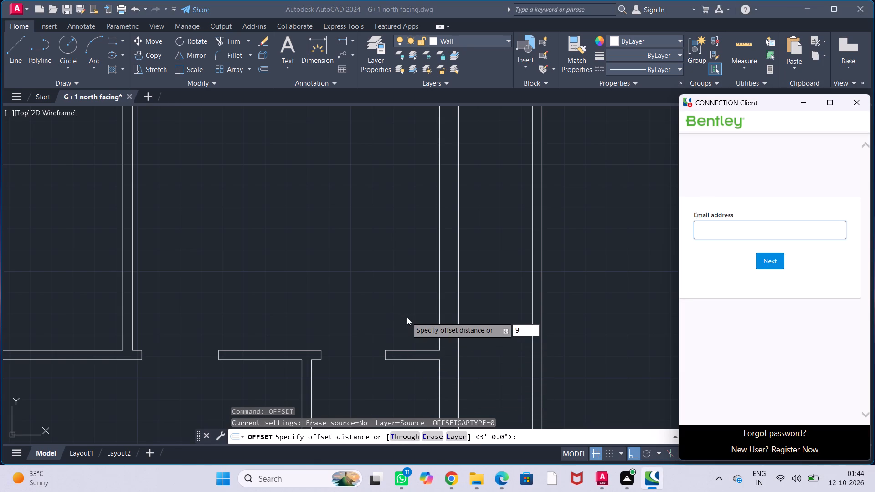
pyautogui.click(861, 100)
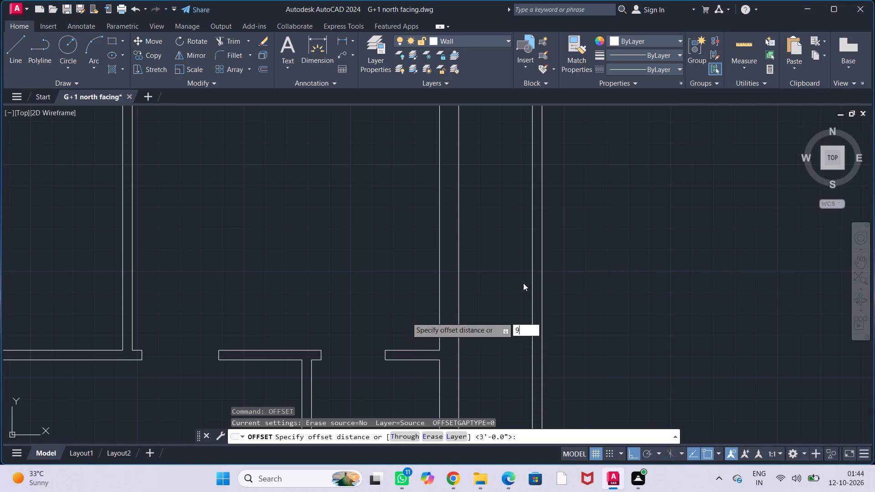
pyautogui.hotkey('shift', '"')
pyautogui.press('Return')
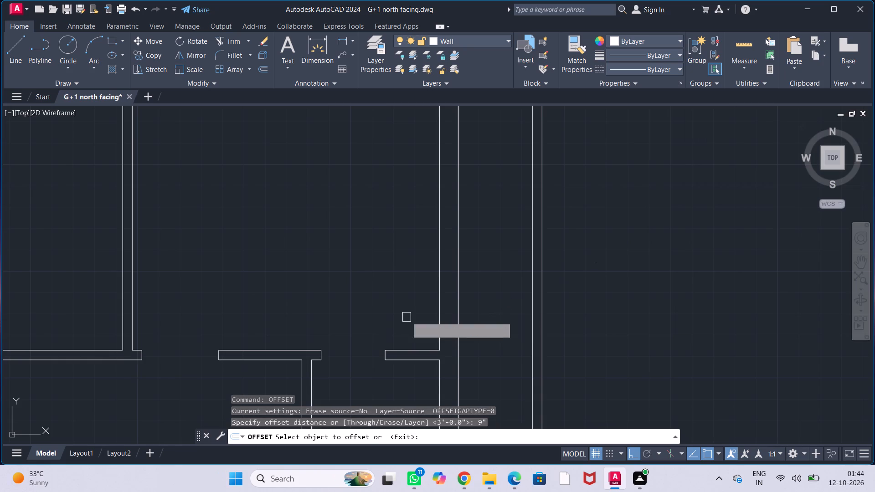
pyautogui.click(426, 347)
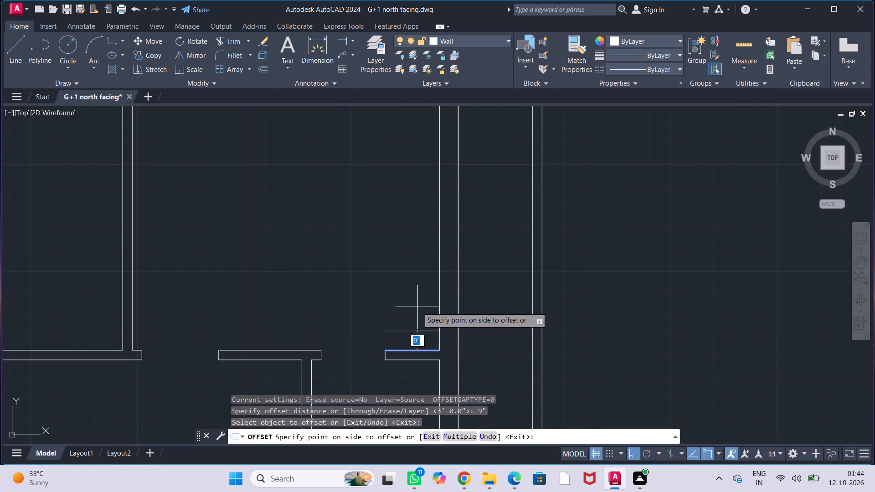
pyautogui.click(417, 307)
pyautogui.press('Escape')
pyautogui.press('Escape')
pyautogui.press('Escape')
pyautogui.press('Escape')
pyautogui.press('Escape')
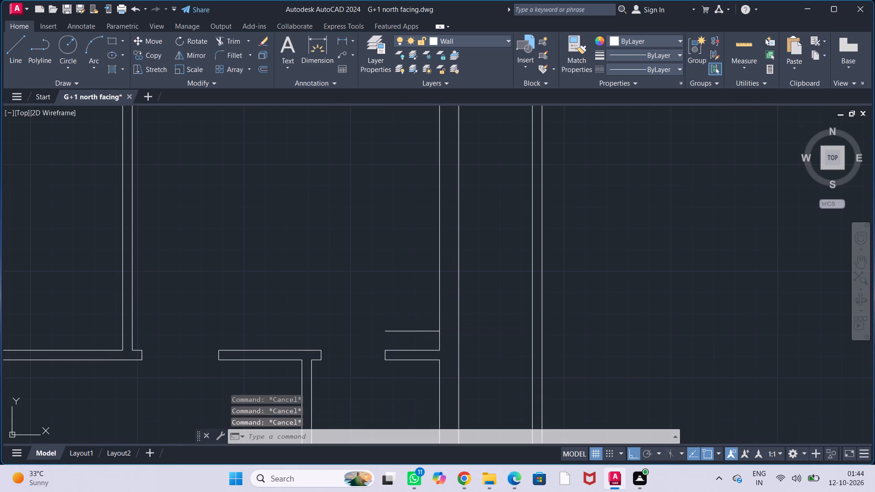
# Offset the new 9" line in the northeast room 3' north to mark the other side of the east wall opening.
pyautogui.write('off')
pyautogui.press('Return')
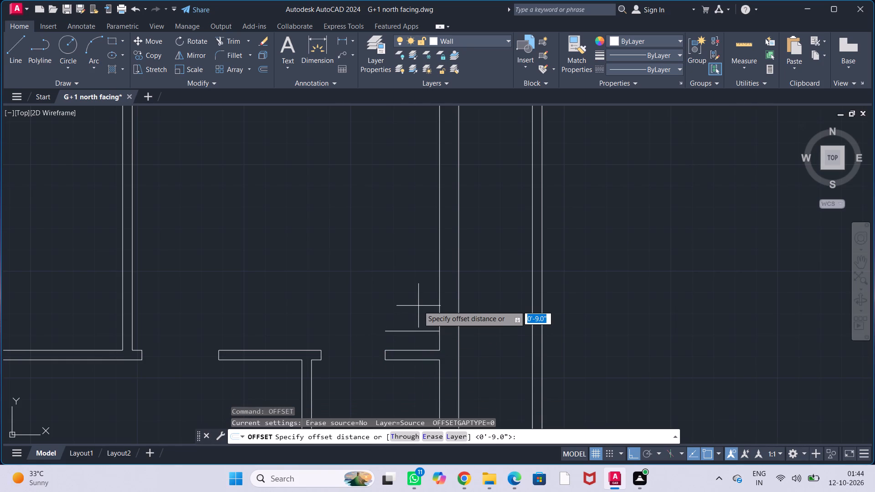
pyautogui.press('3')
pyautogui.press("'")
pyautogui.press('Return')
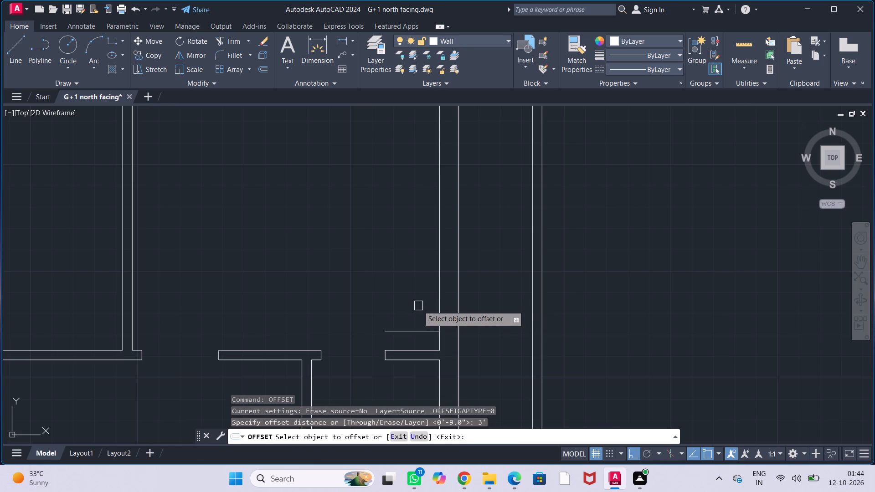
pyautogui.click(420, 331)
pyautogui.click(414, 255)
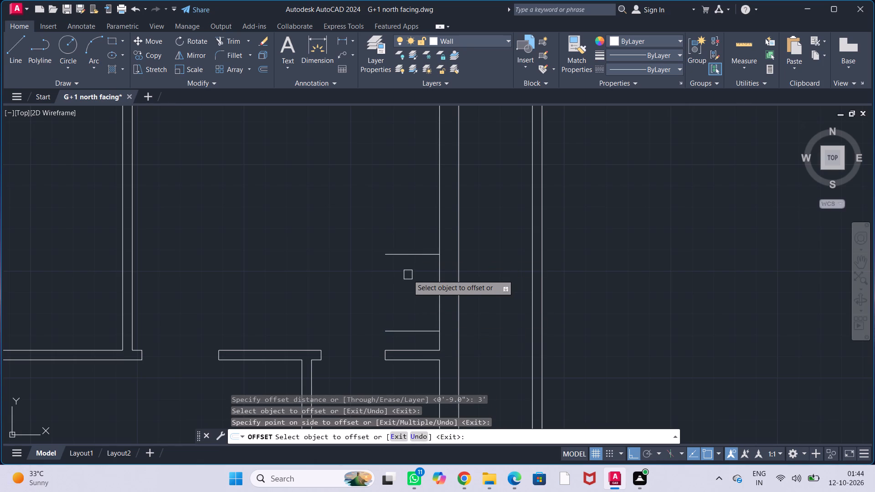
pyautogui.press('Escape')
pyautogui.press('Escape')
pyautogui.press('Escape')
pyautogui.press('Escape')
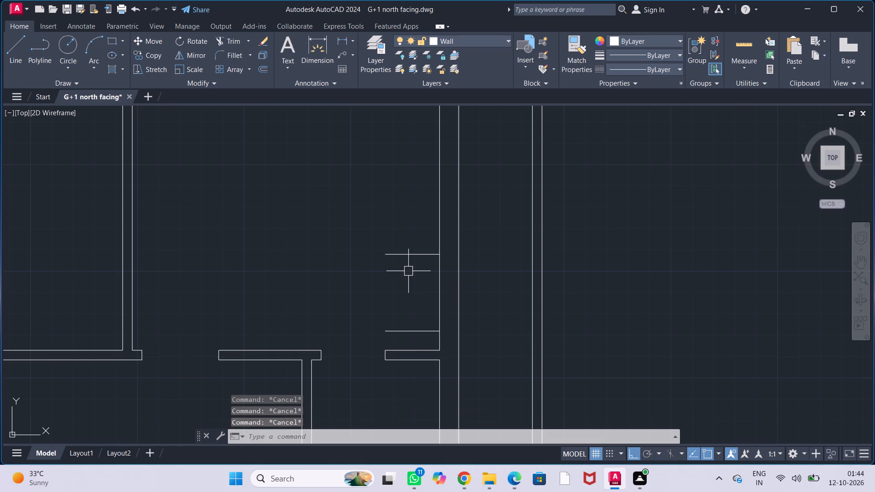
# Extend both opening lines to the outer face of the house's east wall.
pyautogui.write('ex')
pyautogui.press('Return')
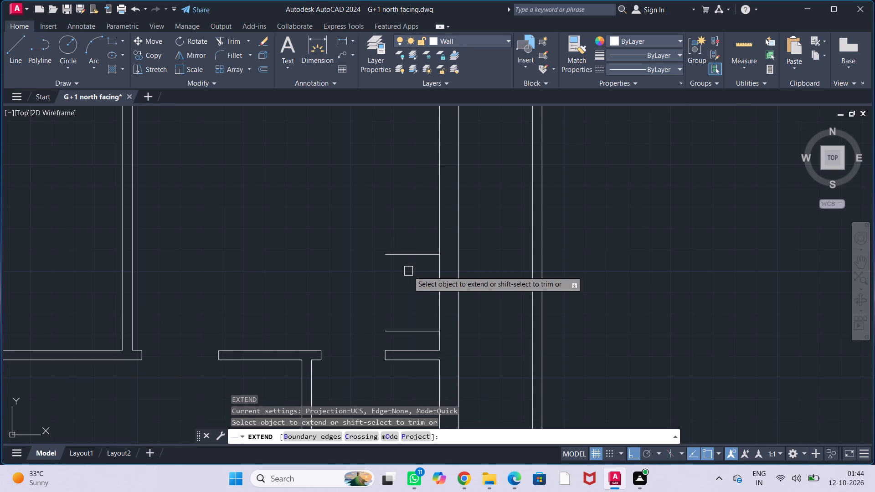
pyautogui.click(414, 255)
pyautogui.click(422, 332)
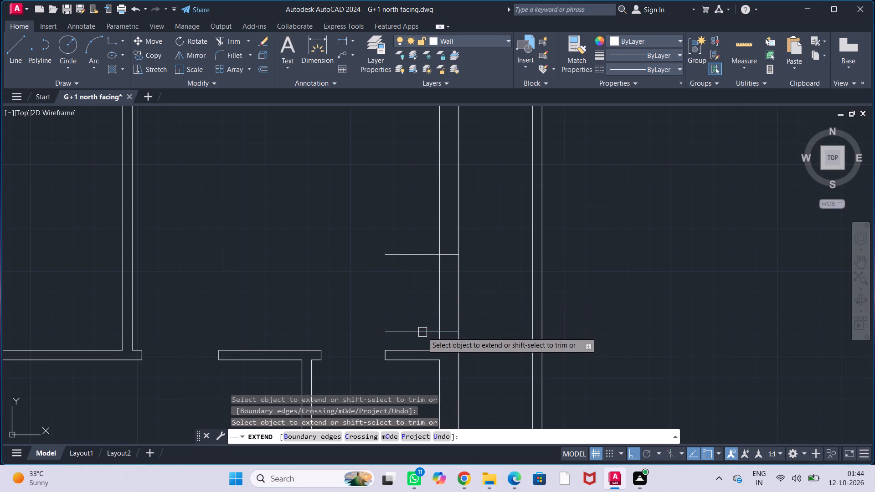
pyautogui.press('Escape')
pyautogui.press('Escape')
pyautogui.press('Escape')
pyautogui.press('Escape')
pyautogui.press('Escape')
pyautogui.press('Escape')
# Trim the line excess inside the northeast room and the east wall between the two lines to form a 3' opening.
pyautogui.press('o')
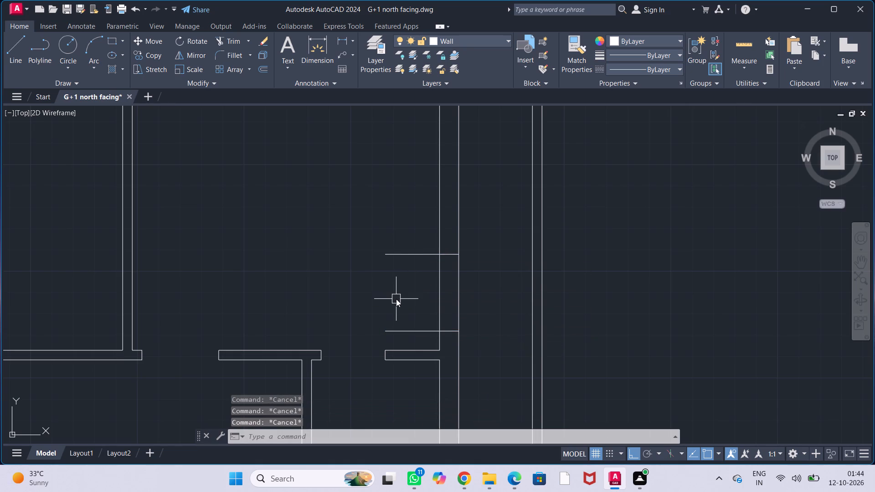
pyautogui.press('BackSpace')
pyautogui.write('tr')
pyautogui.press('Return')
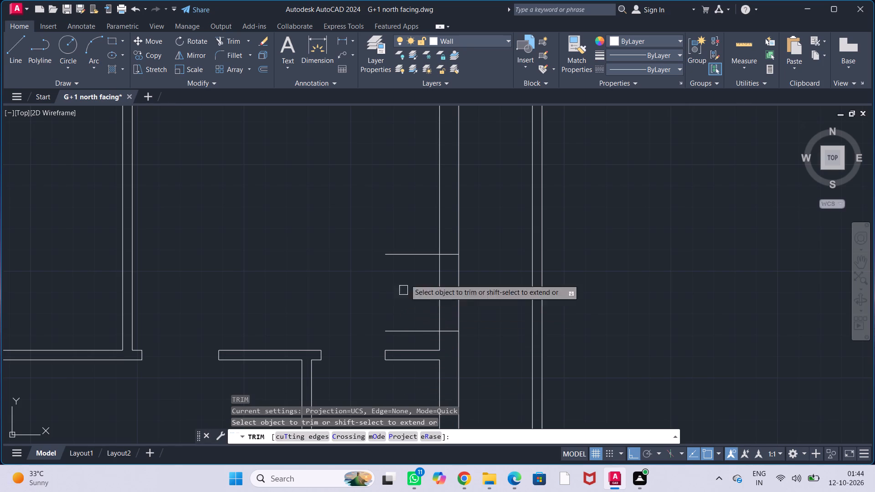
pyautogui.click(412, 254)
pyautogui.click(417, 331)
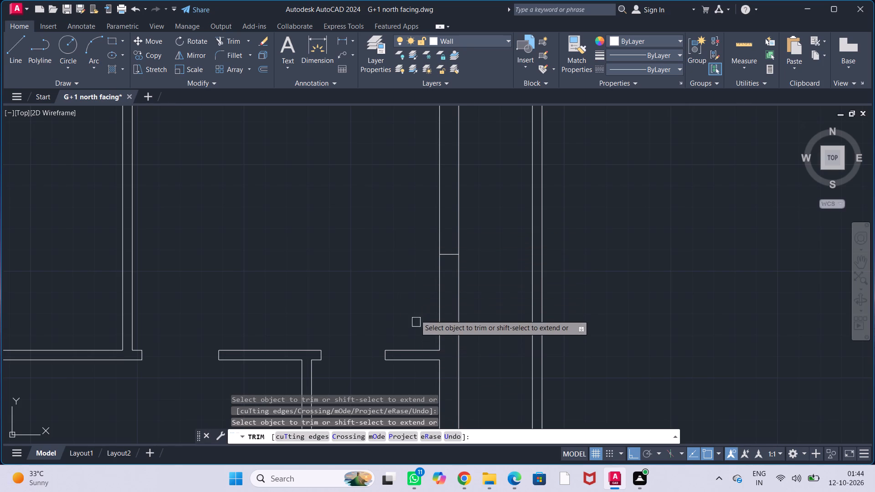
pyautogui.moveTo(413, 302); pyautogui.dragTo(487, 309)
pyautogui.press('Escape')
pyautogui.press('Escape')
pyautogui.press('Escape')
pyautogui.press('Escape')
pyautogui.press('Escape')
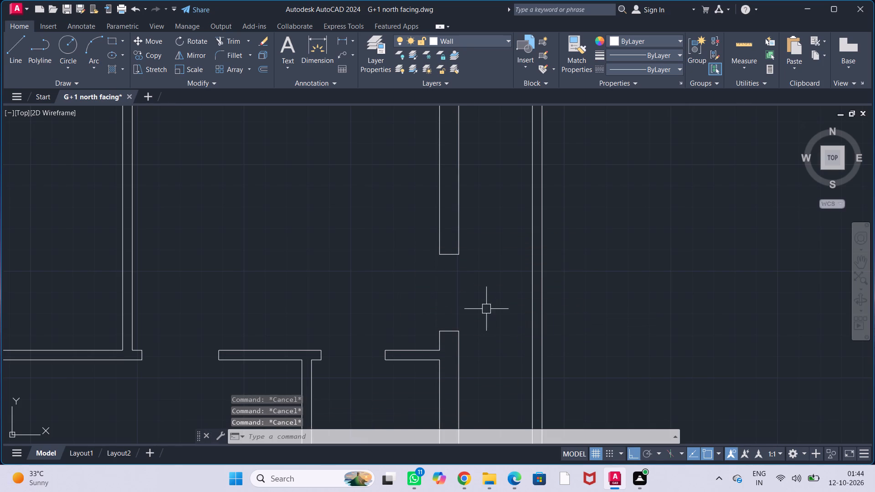
# Offset the east face of the partition between the two large north rooms 9" to the east.
pyautogui.scroll(-2, 486, 309)
pyautogui.moveTo(434, 286); pyautogui.dragTo(475, 318, button='middle')
pyautogui.moveTo(463, 305); pyautogui.dragTo(442, 289, button='middle')
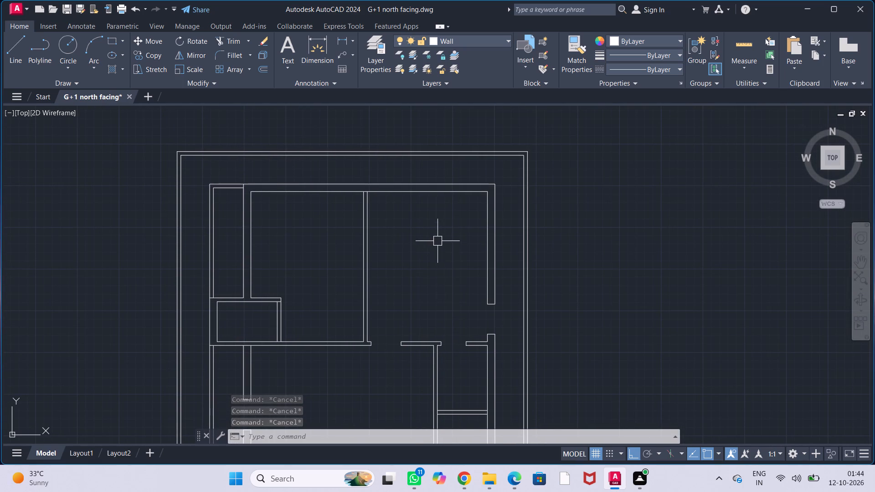
pyautogui.moveTo(425, 237); pyautogui.dragTo(438, 278, button='middle')
pyautogui.scroll(1, 390, 238)
pyautogui.write('off')
pyautogui.press('Return')
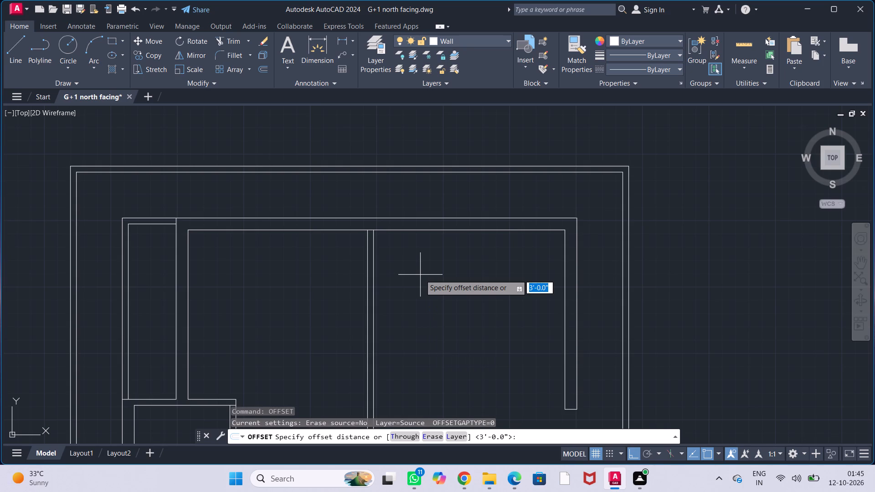
pyautogui.press('9')
pyautogui.hotkey('shift', '"')
pyautogui.press('Return')
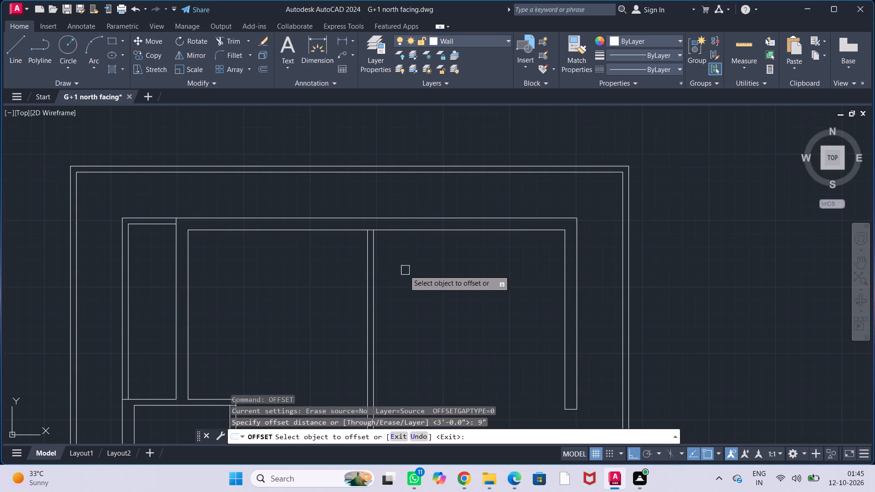
pyautogui.click(376, 259)
pyautogui.click(431, 276)
pyautogui.press('Escape')
pyautogui.press('Escape')
pyautogui.press('Escape')
pyautogui.press('Escape')
pyautogui.press('Escape')
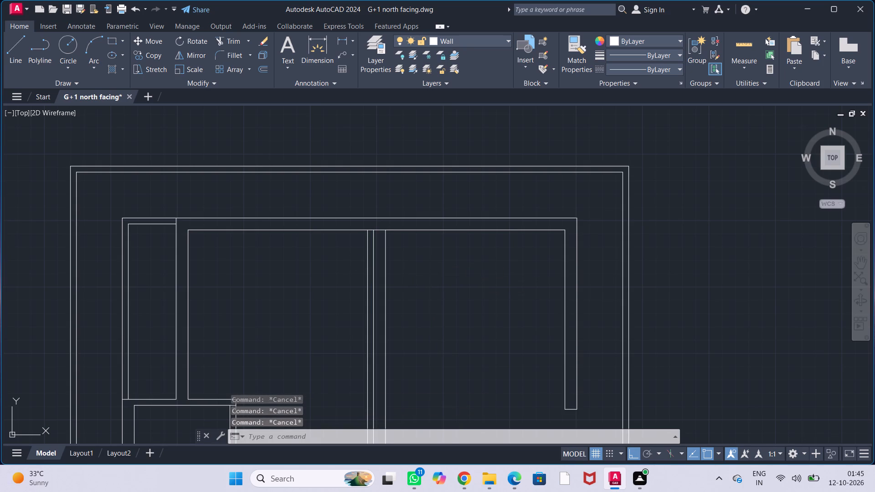
# Offset the new 9" line beside the partition 3' east to mark the other side of the north wall opening.
pyautogui.write('off')
pyautogui.press('Return')
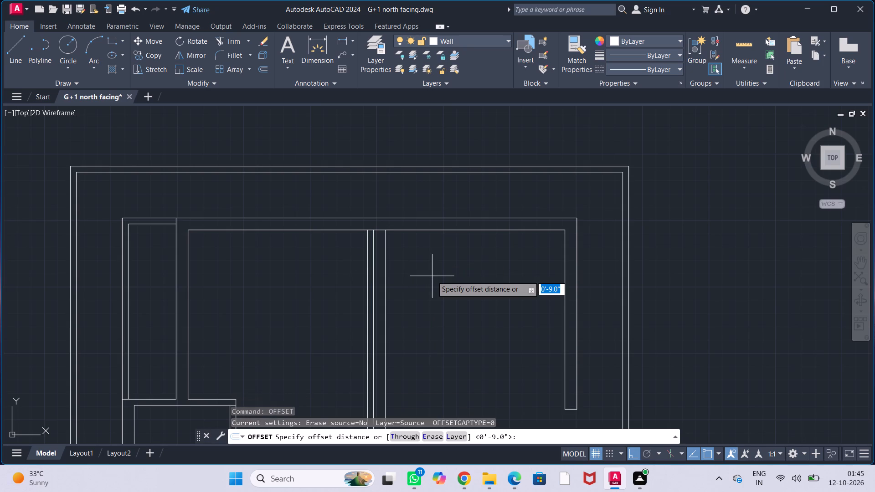
pyautogui.write("3'")
pyautogui.press('Return')
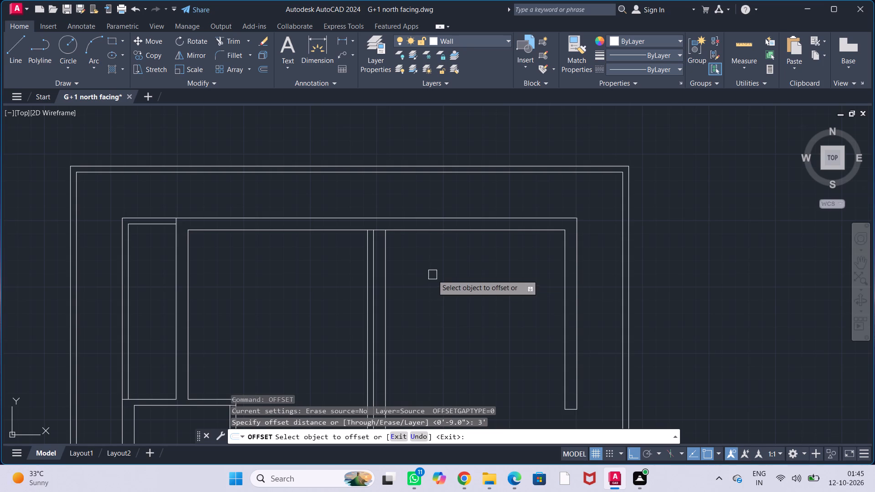
pyautogui.click(385, 300)
pyautogui.click(453, 309)
pyautogui.press('Escape')
pyautogui.press('Escape')
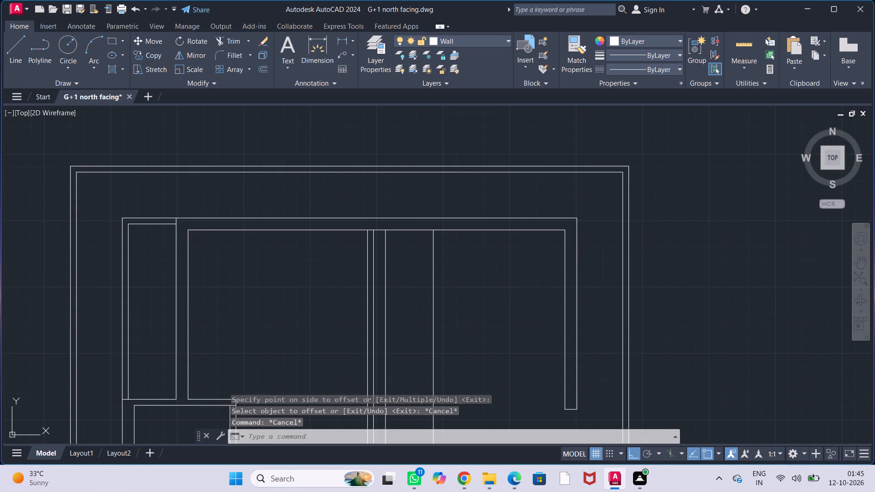
pyautogui.press('Escape')
pyautogui.press('Escape')
pyautogui.press('Escape')
# Extend both vertical opening lines in the northeast room to the outer face of the house's north wall.
pyautogui.scroll(-1, 455, 314)
pyautogui.moveTo(471, 341); pyautogui.dragTo(471, 338, button='middle')
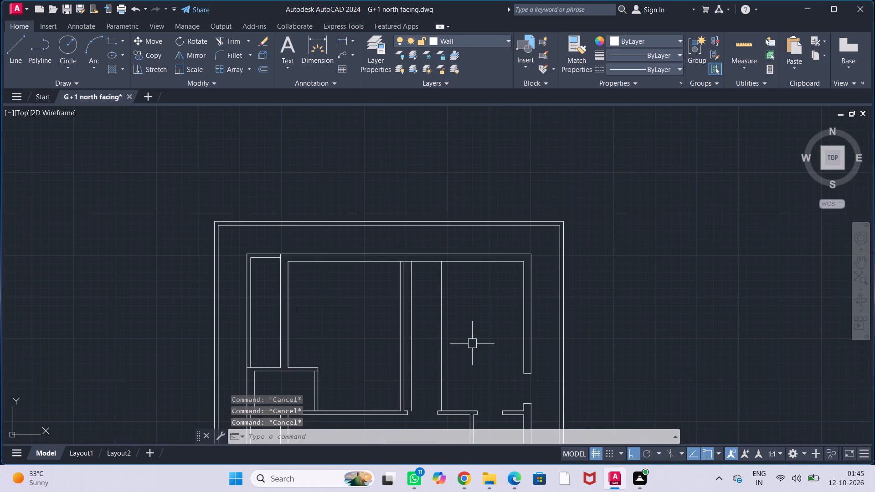
pyautogui.moveTo(471, 338); pyautogui.dragTo(468, 306, button='middle')
pyautogui.scroll(1, 447, 331)
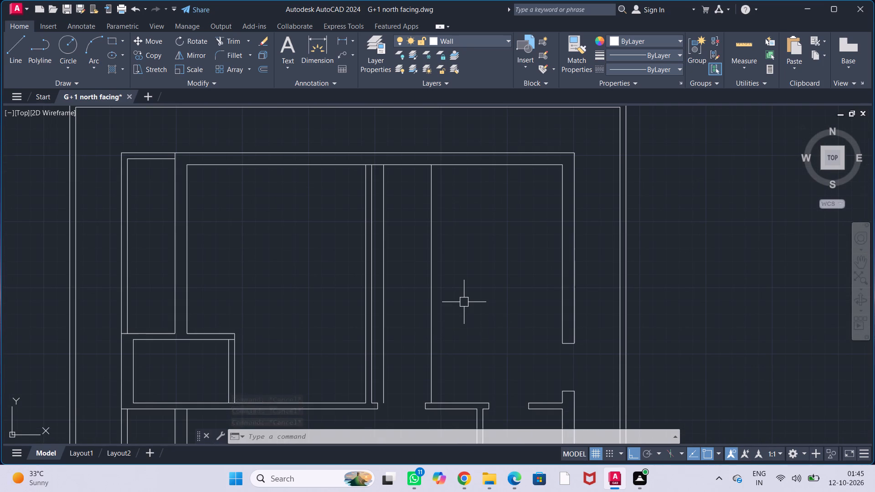
pyautogui.moveTo(469, 292); pyautogui.dragTo(472, 342, button='middle')
pyautogui.scroll(2, 430, 256)
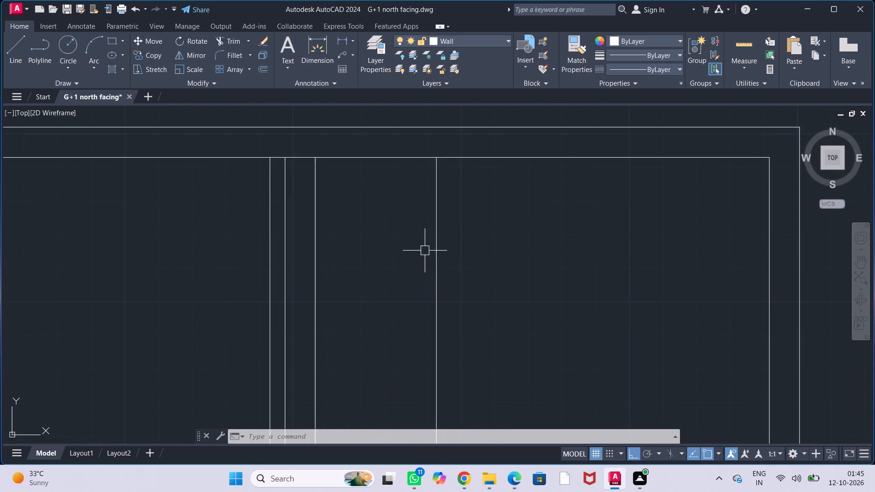
pyautogui.scroll(-1, 413, 263)
pyautogui.moveTo(409, 260); pyautogui.dragTo(424, 296, button='middle')
pyautogui.write('ex')
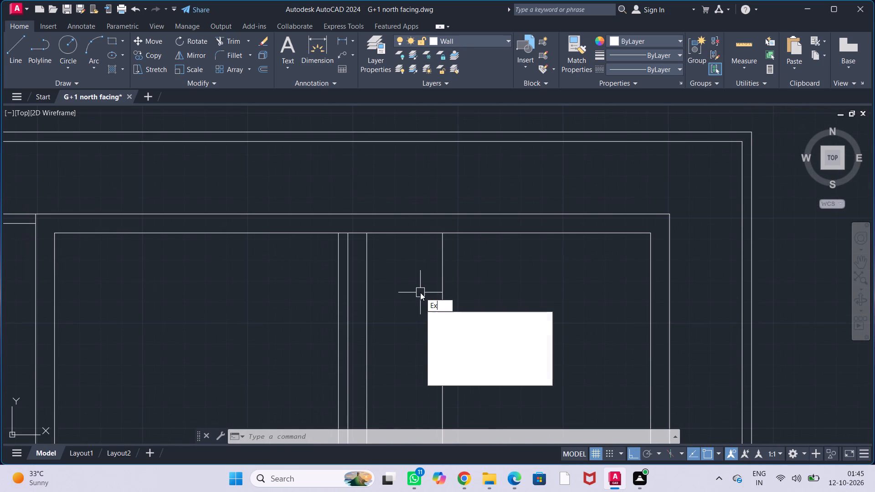
pyautogui.press('Return')
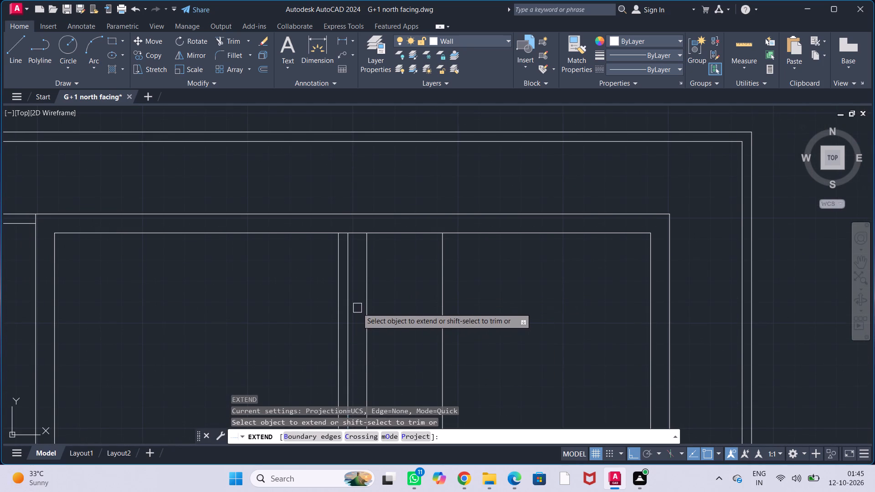
pyautogui.click(369, 310)
pyautogui.click(444, 323)
pyautogui.press('Escape')
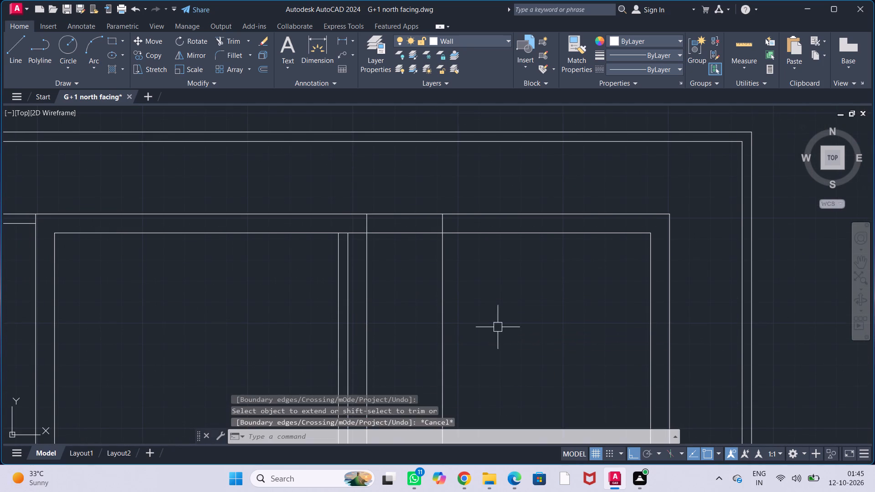
# Trim the north wall between the two vertical lines and the line excess inside the northeast room to form a 3' opening.
pyautogui.press('Escape')
pyautogui.press('Escape')
pyautogui.write('trim')
pyautogui.press('Return')
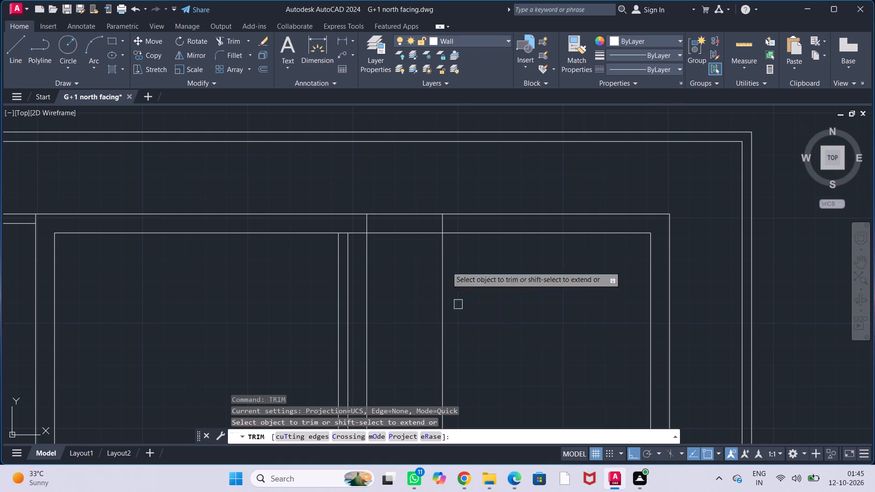
pyautogui.moveTo(410, 193); pyautogui.dragTo(405, 278)
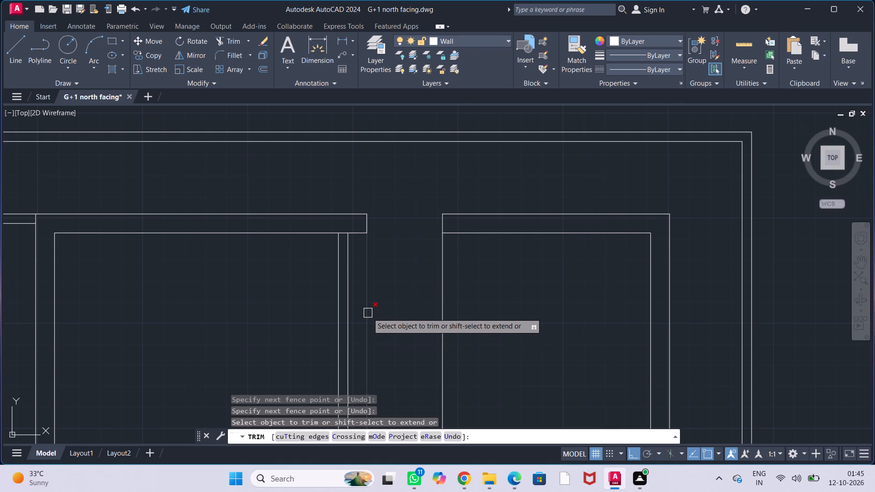
pyautogui.click(368, 313)
pyautogui.click(443, 333)
pyautogui.press('Escape')
pyautogui.press('Escape')
pyautogui.press('Escape')
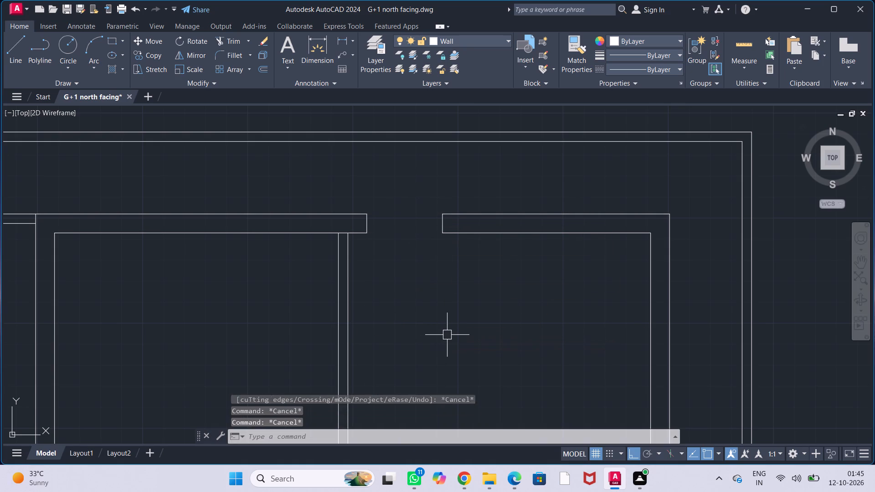
pyautogui.press('Escape')
# Offset the south boundary line of the narrow northwest space 9" to the north.
pyautogui.scroll(-3, 448, 334)
pyautogui.moveTo(460, 348); pyautogui.dragTo(464, 312, button='middle')
pyautogui.scroll(1, 458, 314)
pyautogui.moveTo(451, 315); pyautogui.dragTo(497, 326, button='middle')
pyautogui.moveTo(495, 331); pyautogui.dragTo(507, 272, button='middle')
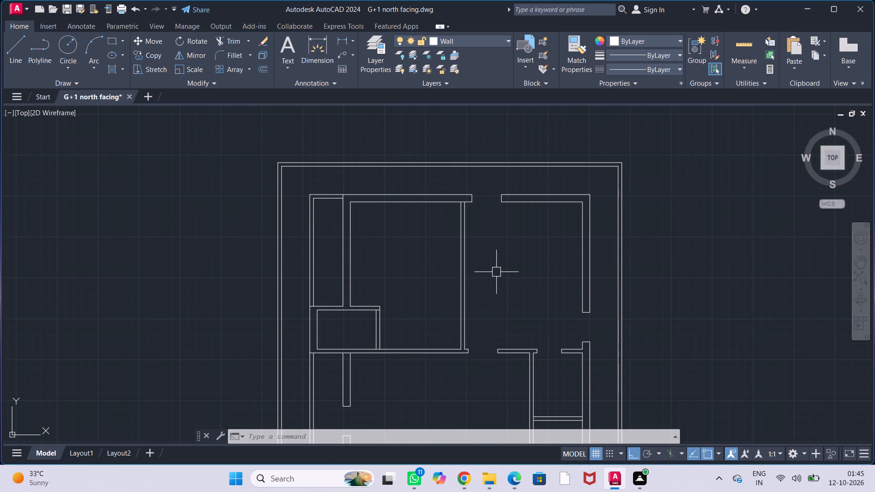
pyautogui.moveTo(498, 271); pyautogui.dragTo(542, 282, button='middle')
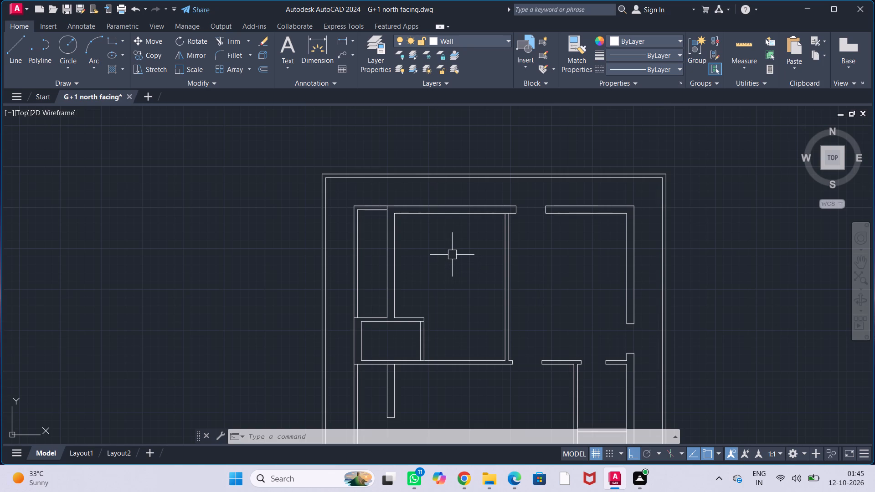
pyautogui.moveTo(413, 257); pyautogui.dragTo(425, 245, button='middle')
pyautogui.scroll(2, 401, 261)
pyautogui.scroll(-1, 440, 282)
pyautogui.moveTo(456, 280); pyautogui.dragTo(430, 279, button='middle')
pyautogui.press('o')
pyautogui.write('ff')
pyautogui.press('Return')
pyautogui.write('9"')
pyautogui.press('Return')
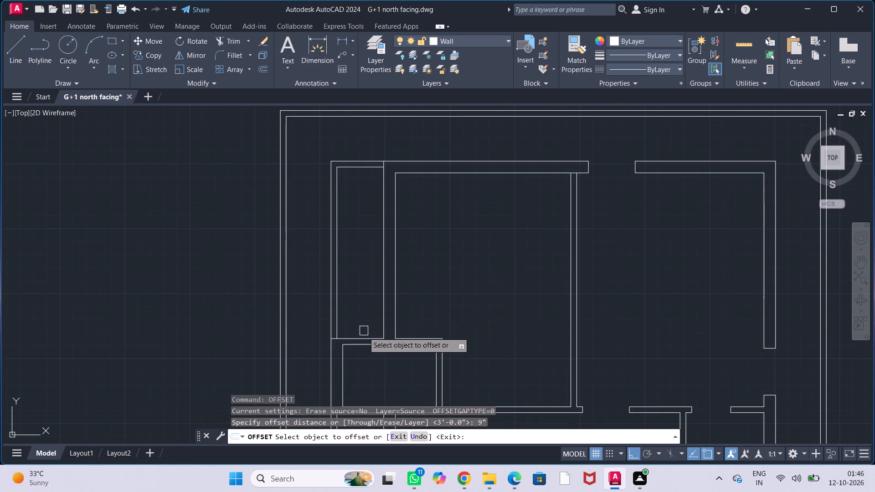
pyautogui.click(364, 336)
pyautogui.click(367, 305)
pyautogui.press('Escape')
pyautogui.press('Escape')
pyautogui.press('Escape')
pyautogui.press('Escape')
pyautogui.press('Escape')
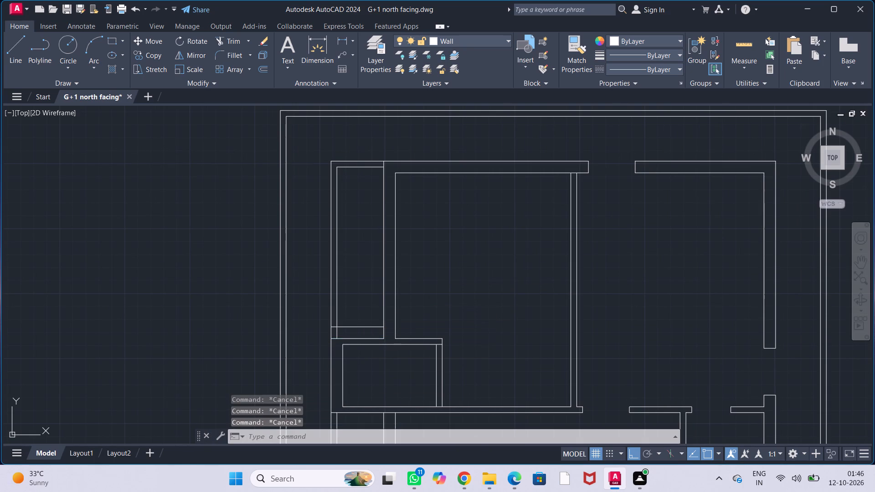
# Offset the new 9" line in the narrow northwest space 2'6" north to mark the other side of the opening.
pyautogui.write('off')
pyautogui.press('Return')
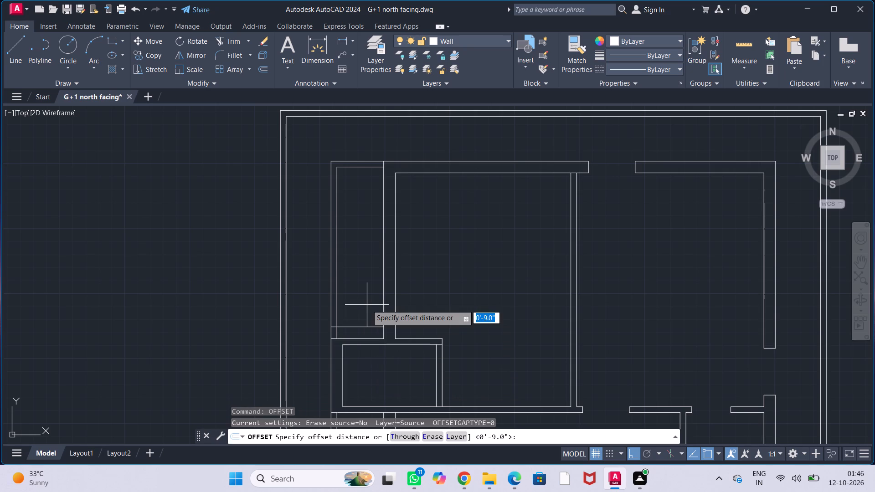
pyautogui.write("2'")
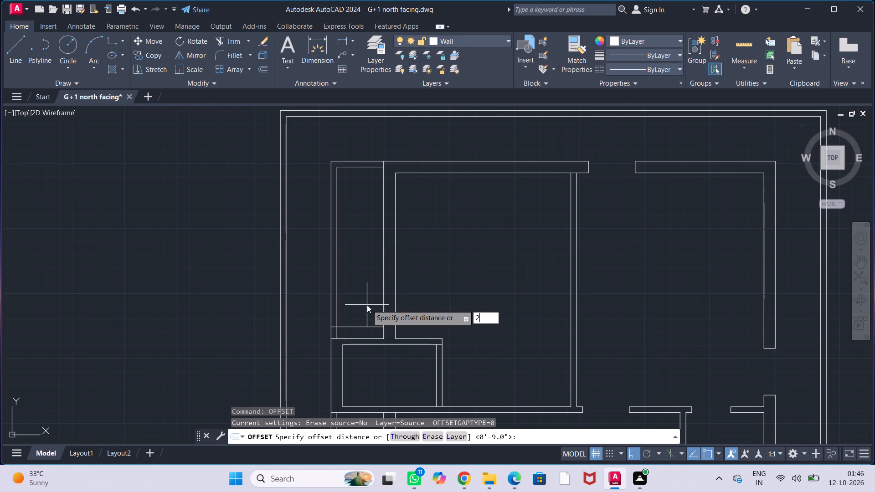
pyautogui.press('6')
pyautogui.hotkey('shift', '"')
pyautogui.press('Return')
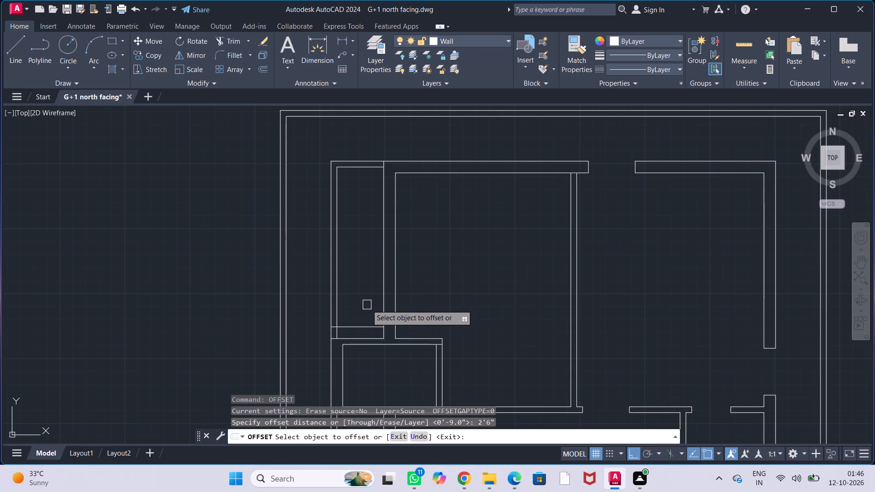
pyautogui.click(366, 325)
pyautogui.click(379, 270)
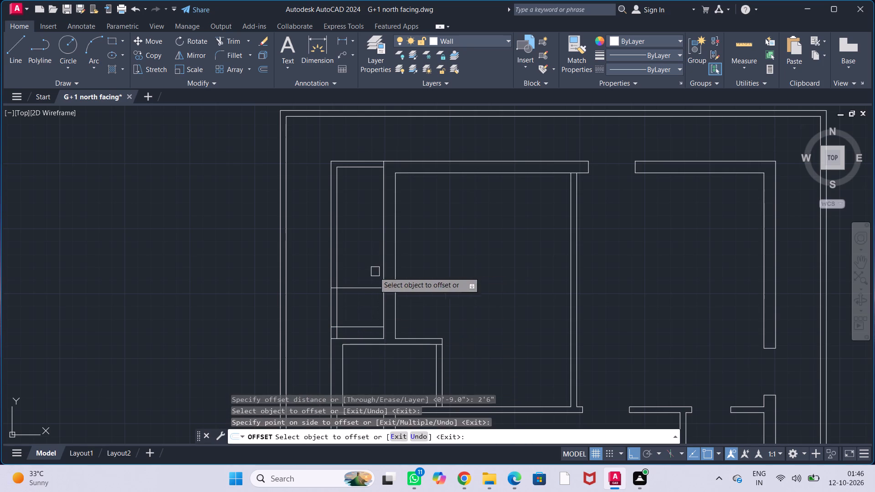
pyautogui.press('Escape')
pyautogui.press('Escape')
pyautogui.press('Escape')
pyautogui.press('Escape')
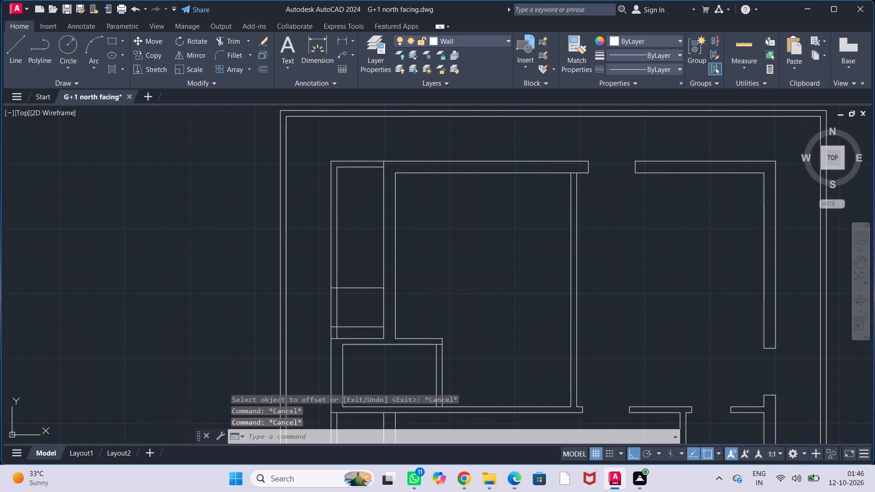
# Extend both horizontal opening lines to the east face of the wall between the narrow northwest space and the large room.
pyautogui.write('ex')
pyautogui.press('Return')
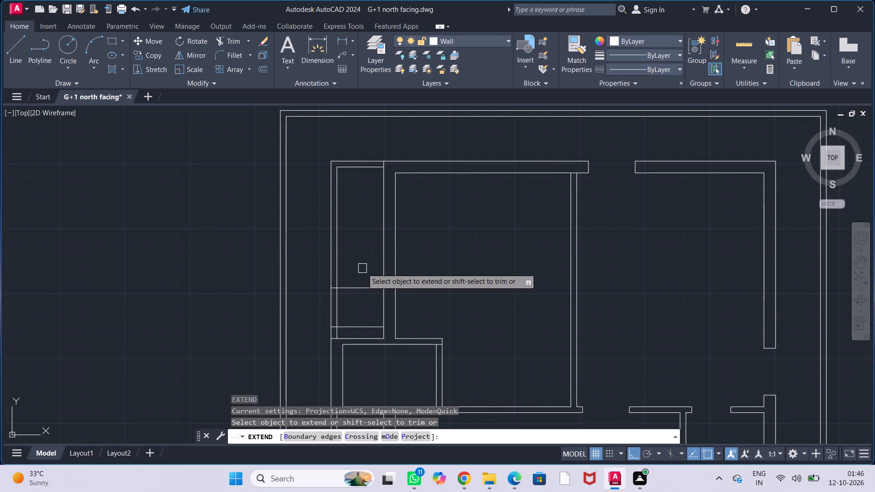
pyautogui.click(361, 291)
pyautogui.click(364, 327)
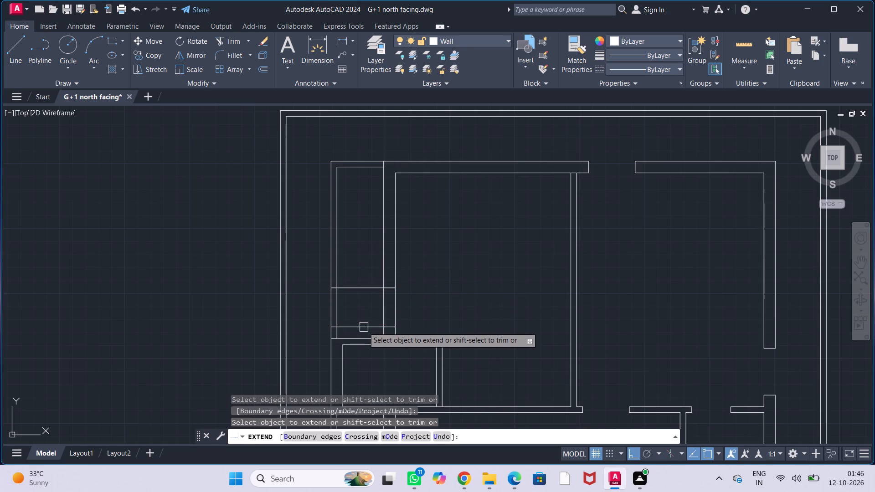
pyautogui.press('Escape')
pyautogui.press('Escape')
pyautogui.press('Escape')
pyautogui.press('Escape')
pyautogui.press('Escape')
# Trim the wall between the two lines and their excess inside the narrow northwest space to form a 2'6" opening.
pyautogui.write('trim')
pyautogui.press('Return')
pyautogui.moveTo(370, 307); pyautogui.dragTo(419, 318)
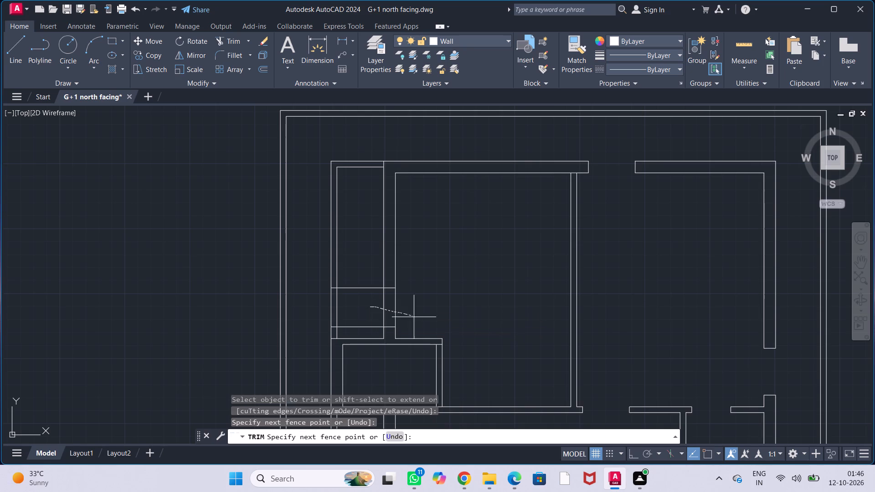
pyautogui.moveTo(419, 318); pyautogui.dragTo(426, 318)
pyautogui.click(361, 287)
pyautogui.click(362, 325)
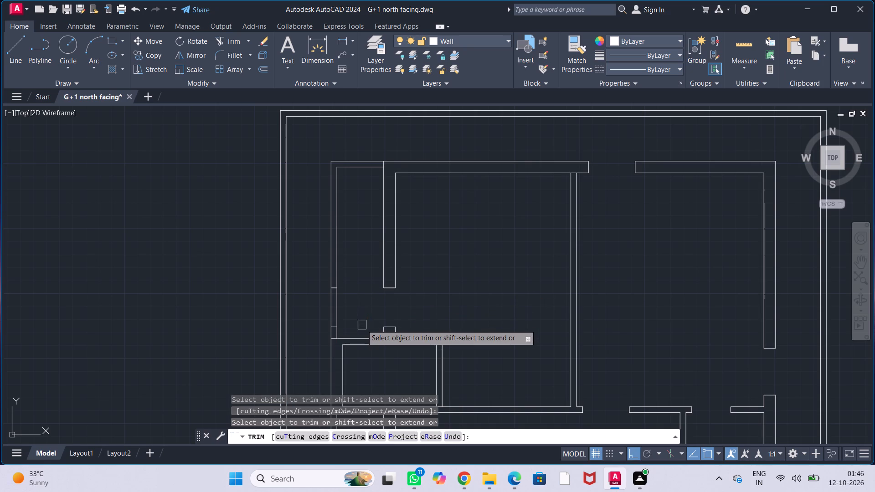
pyautogui.press('Escape')
pyautogui.press('Escape')
pyautogui.press('Escape')
pyautogui.press('Escape')
pyautogui.press('Escape')
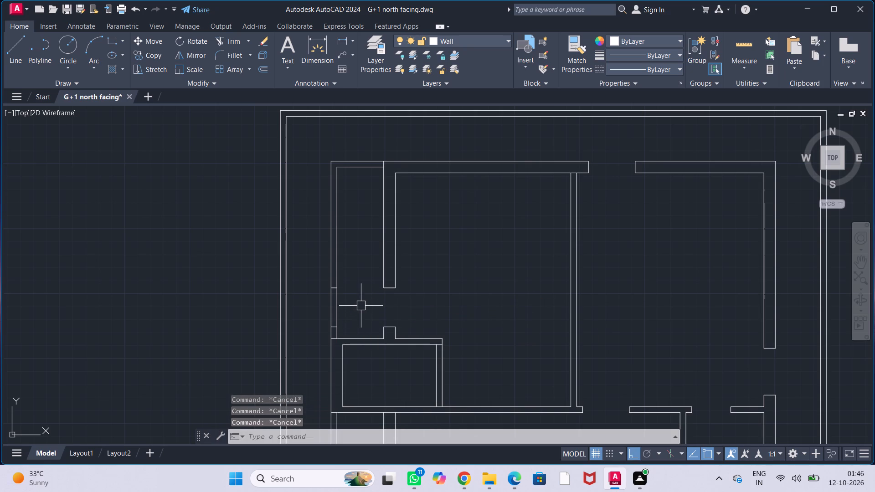
# Draw a short horizontal line across the wall east of the narrow northwest space, about midway along its remaining upper stretch.
pyautogui.moveTo(361, 306); pyautogui.dragTo(351, 327, button='middle')
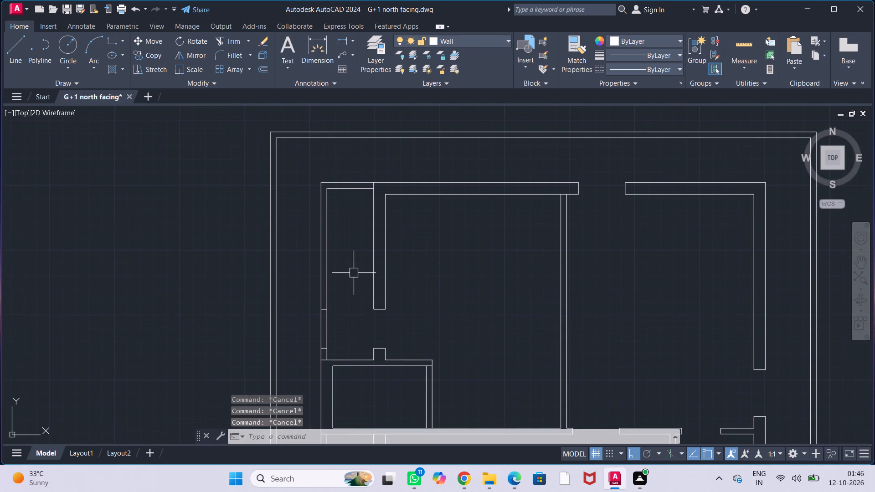
pyautogui.press('l')
pyautogui.press('Return')
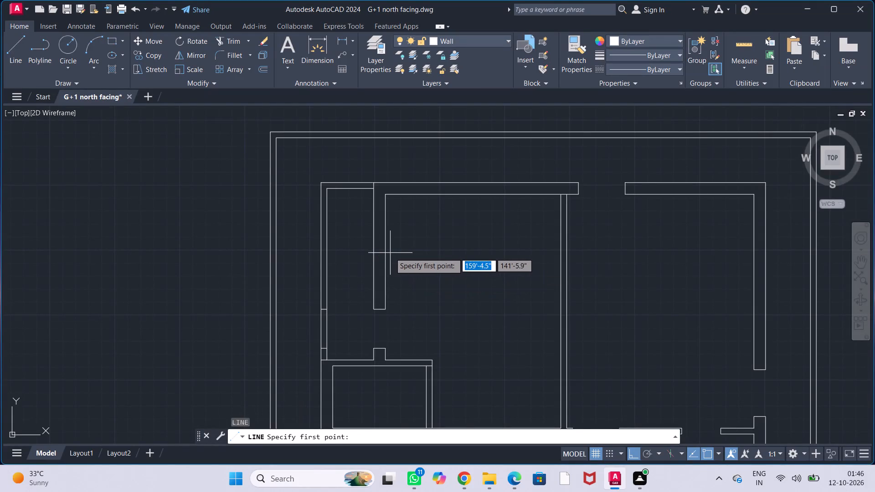
pyautogui.click(390, 254)
pyautogui.click(375, 253)
pyautogui.press('Escape')
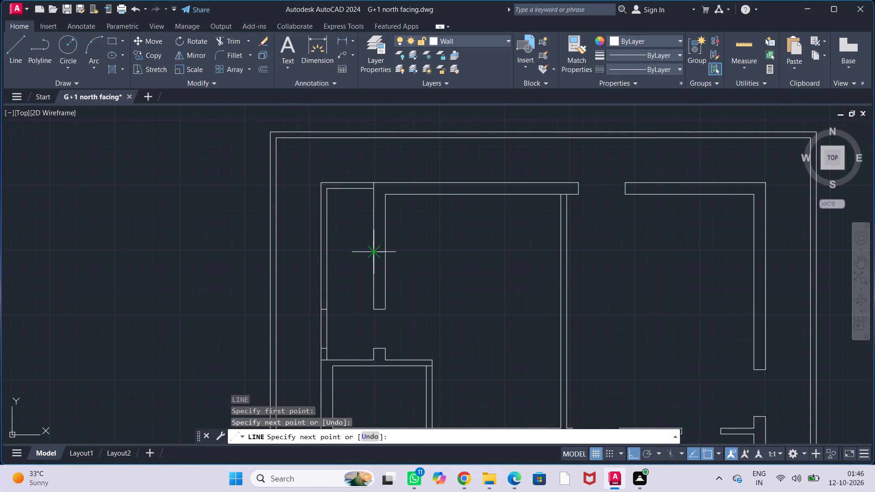
pyautogui.press('Escape')
pyautogui.press('Escape')
pyautogui.press('Escape')
pyautogui.press('Escape')
# Offset the short line across the wall 1.5' to the north and 1.5' to the south.
pyautogui.write('off')
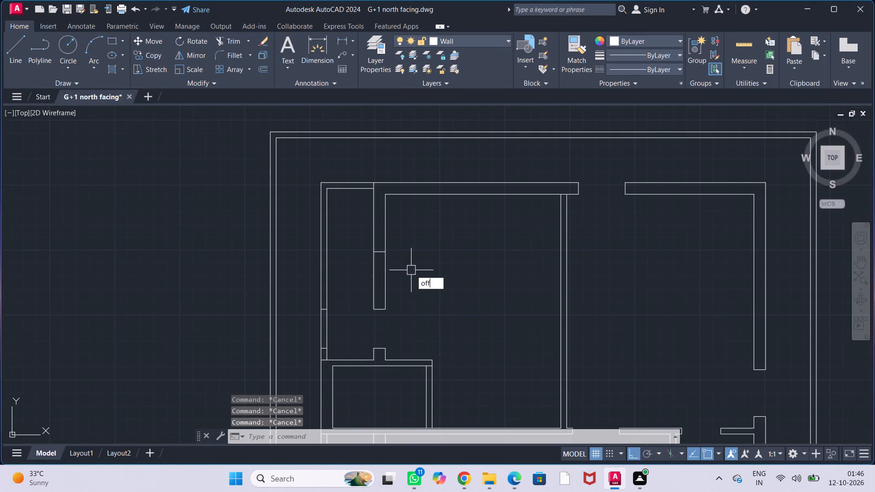
pyautogui.press('Return')
pyautogui.write("1.5'")
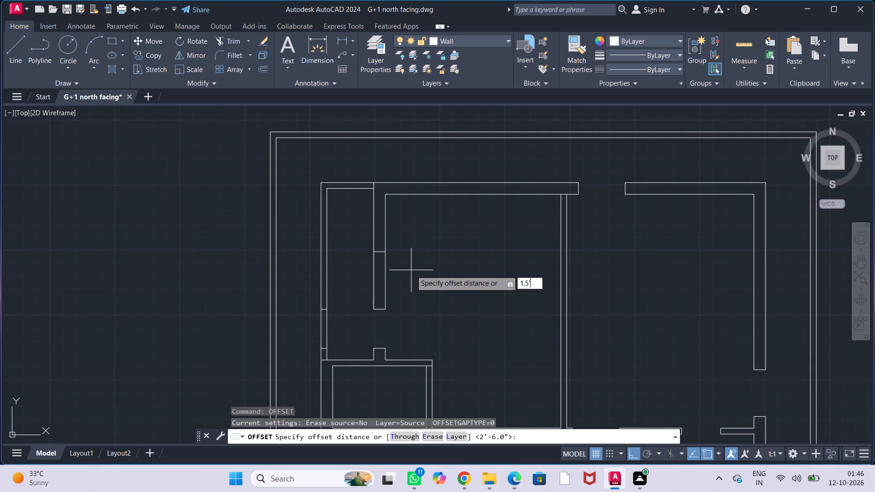
pyautogui.press('Return')
pyautogui.click(381, 251)
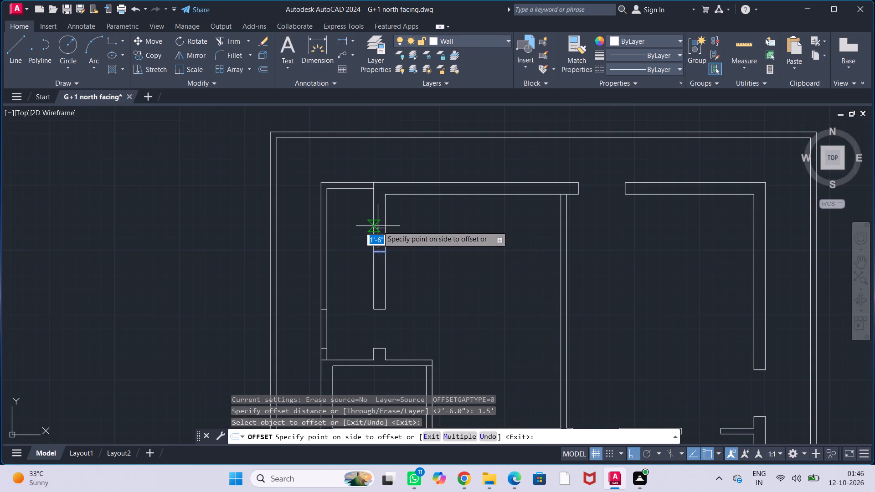
pyautogui.click(378, 224)
pyautogui.click(381, 251)
pyautogui.click(374, 279)
pyautogui.press('Escape')
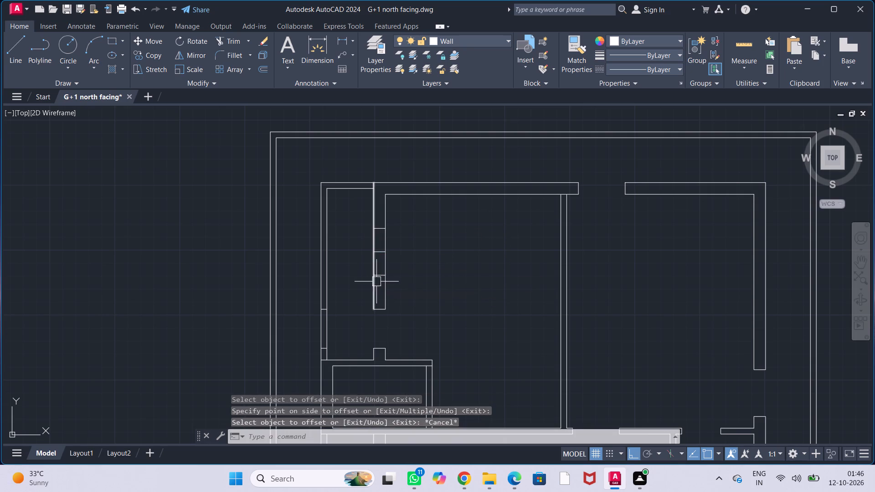
pyautogui.press('Escape')
pyautogui.press('Escape')
pyautogui.press('Escape')
pyautogui.press('Escape')
# Trim both wall faces between the two offset lines and remove the middle line to form a 3' opening.
pyautogui.write('trim')
pyautogui.press('Return')
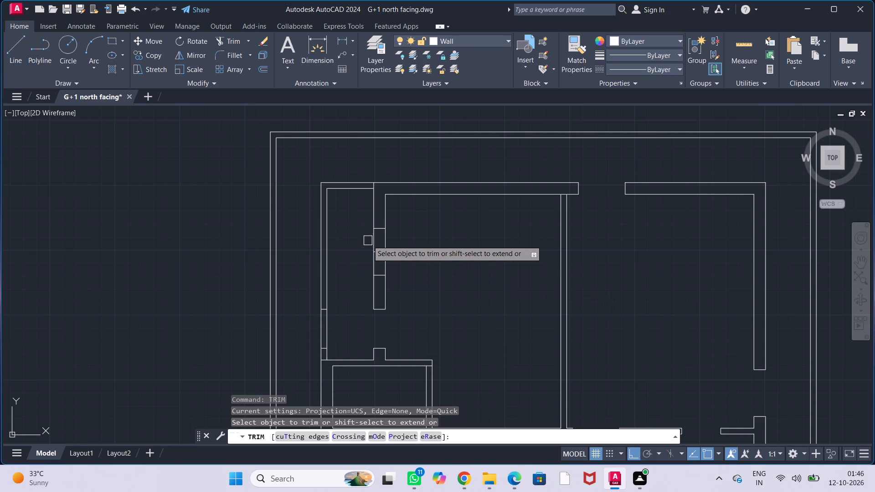
pyautogui.moveTo(368, 241); pyautogui.dragTo(403, 243)
pyautogui.moveTo(367, 264); pyautogui.dragTo(396, 270)
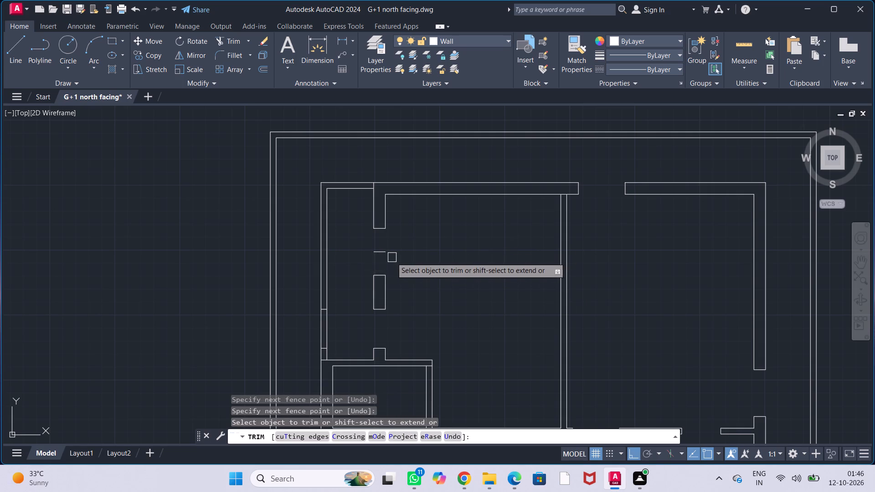
pyautogui.click(384, 254)
pyautogui.press('Escape')
pyautogui.press('Escape')
pyautogui.press('Escape')
pyautogui.press('Escape')
pyautogui.press('Escape')
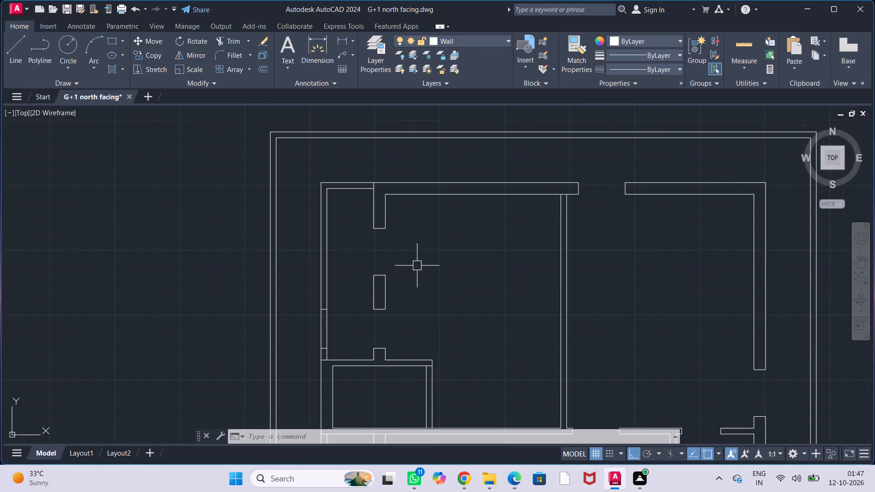
# Offset the west face of the partition between the two large north rooms 4.5" to the west.
pyautogui.scroll(-1, 421, 263)
pyautogui.moveTo(452, 289); pyautogui.dragTo(410, 242, button='middle')
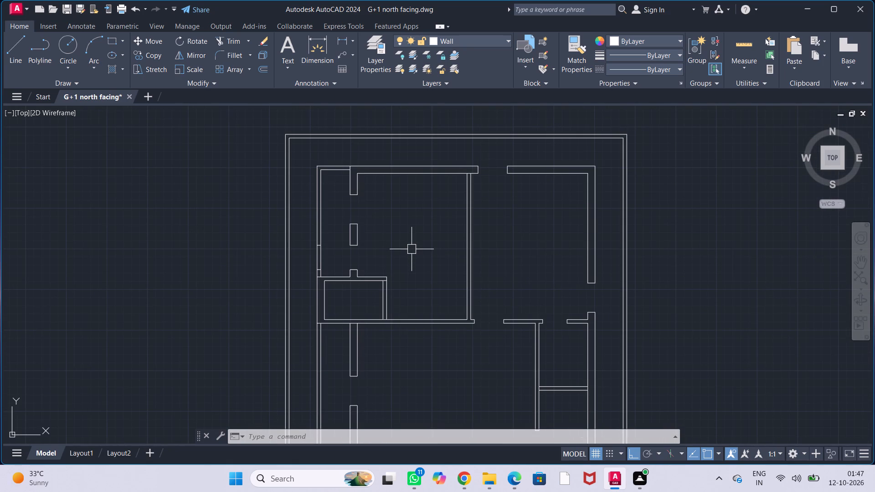
pyautogui.moveTo(425, 270); pyautogui.dragTo(401, 234, button='middle')
pyautogui.scroll(1, 409, 268)
pyautogui.moveTo(411, 266); pyautogui.dragTo(411, 265, button='middle')
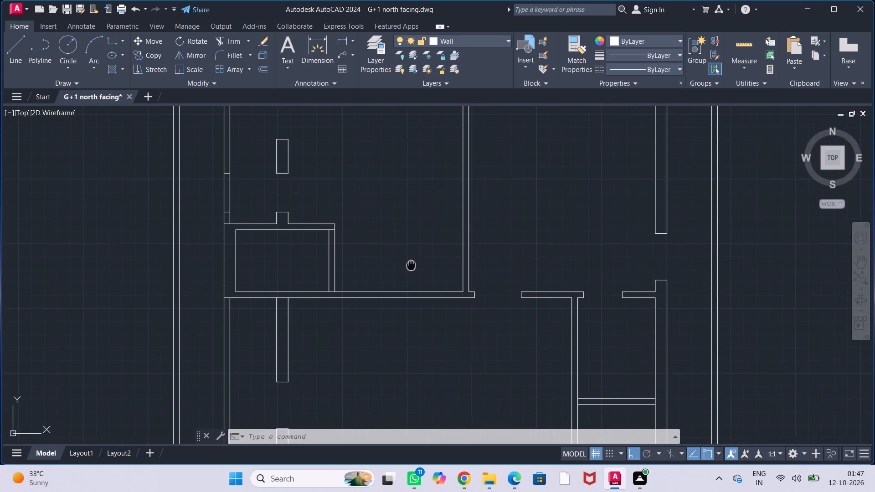
pyautogui.moveTo(411, 265); pyautogui.dragTo(407, 291, button='middle')
pyautogui.moveTo(405, 287); pyautogui.dragTo(414, 287, button='middle')
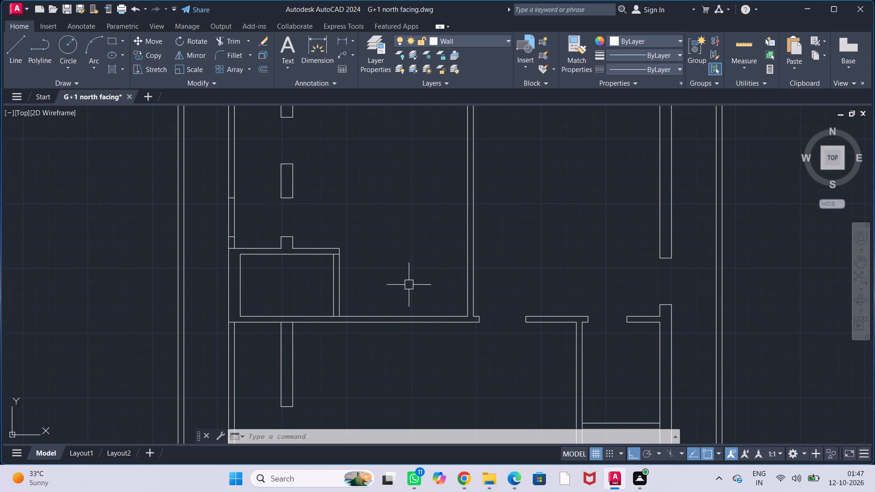
pyautogui.write('off')
pyautogui.press('Return')
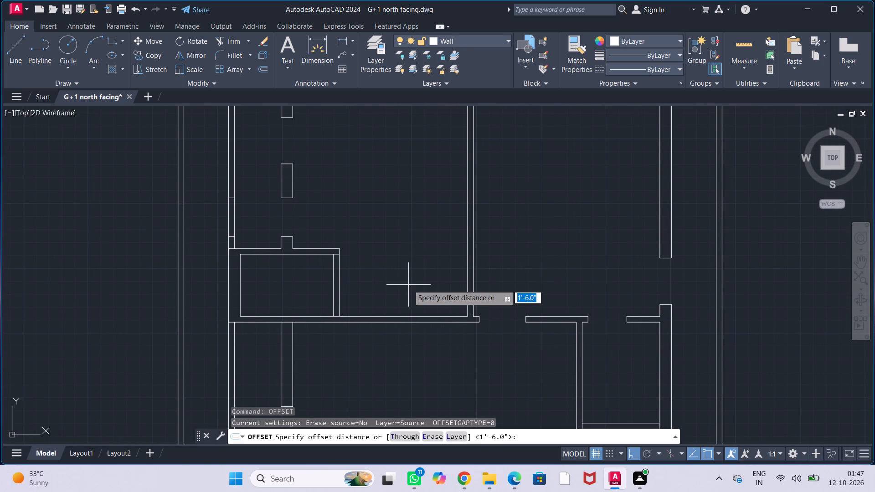
pyautogui.write('4.5"')
pyautogui.press('Return')
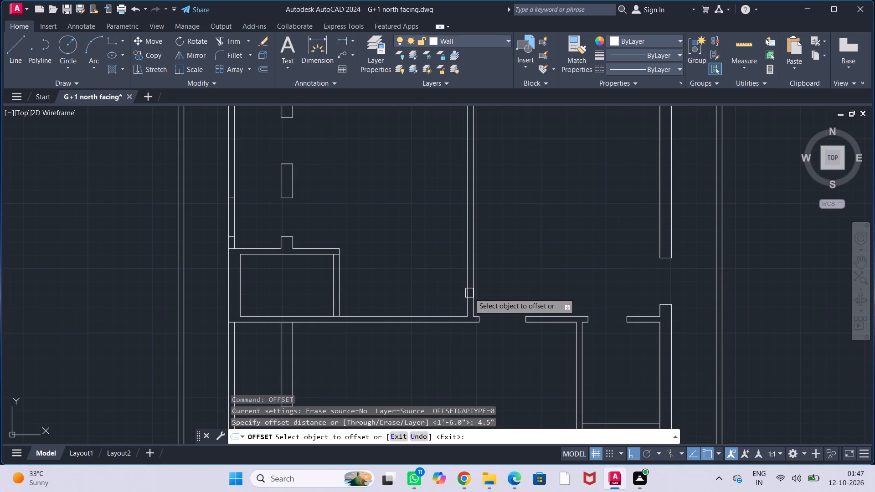
pyautogui.click(466, 296)
pyautogui.click(420, 297)
pyautogui.press('Escape')
pyautogui.press('Escape')
pyautogui.press('Escape')
pyautogui.press('Escape')
pyautogui.press('Escape')
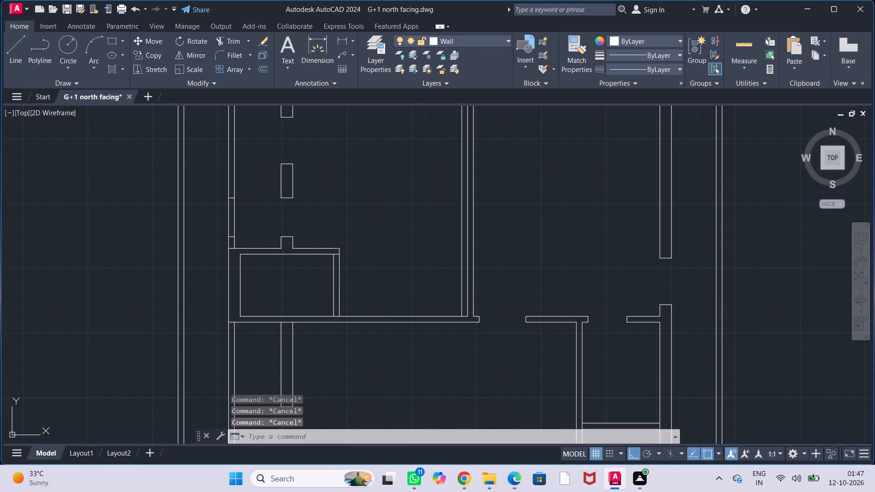
# Extend the new offset line west of the north rooms' partition to the south face of the horizontal wall.
pyautogui.write('ex')
pyautogui.press('Return')
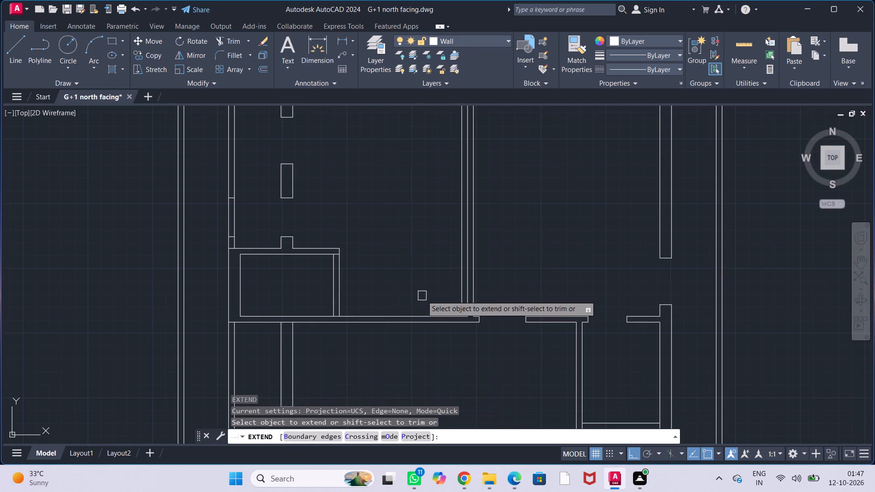
pyautogui.click(462, 299)
pyautogui.press('Escape')
pyautogui.press('Escape')
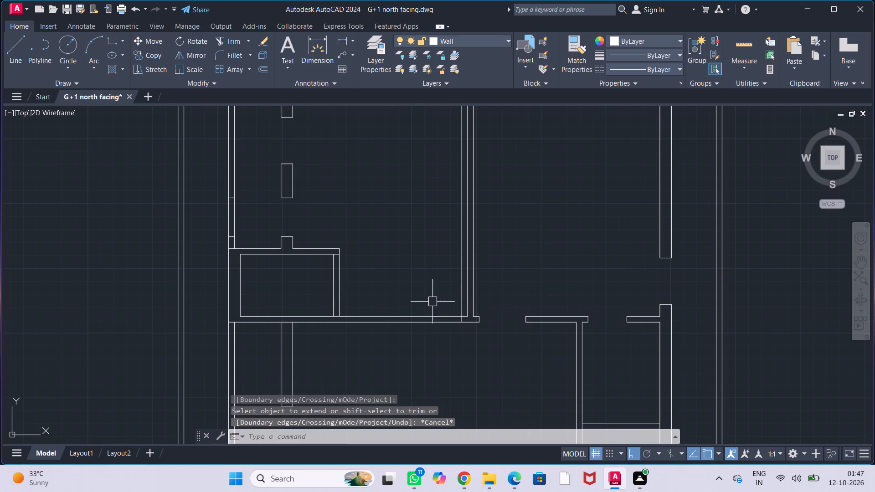
pyautogui.press('Escape')
pyautogui.press('Escape')
pyautogui.press('Escape')
# Offset the extended line 4' to the west.
pyautogui.write('off')
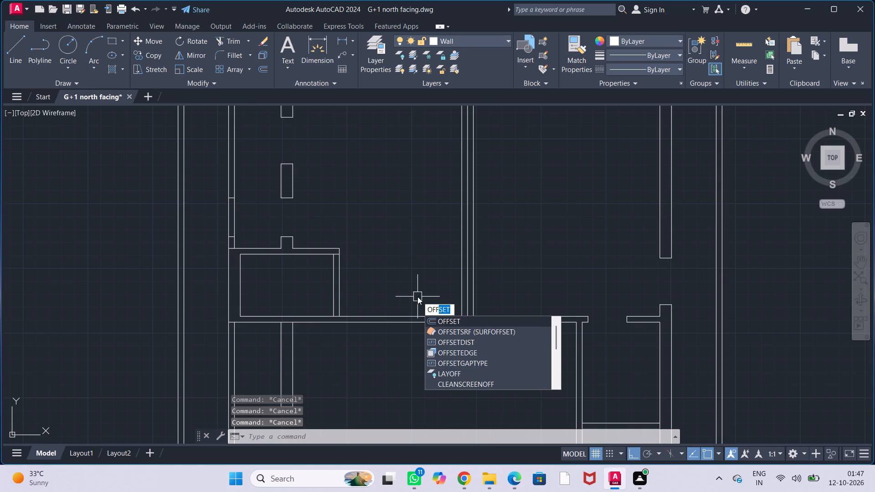
pyautogui.press('Return')
pyautogui.write("4'")
pyautogui.press('Return')
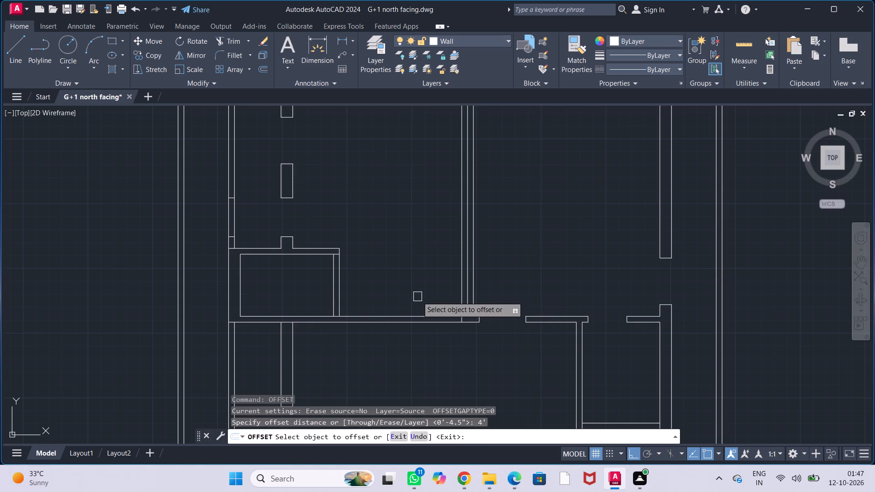
pyautogui.click(459, 298)
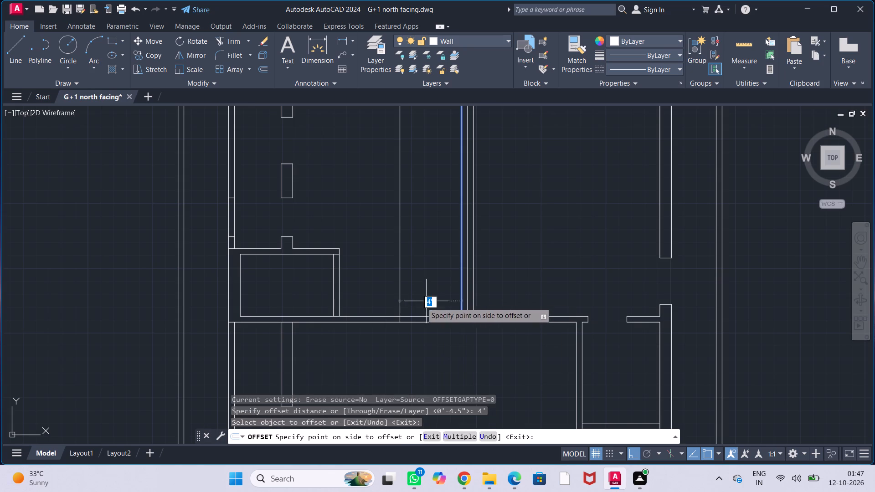
pyautogui.click(414, 303)
pyautogui.press('Escape')
pyautogui.press('Escape')
pyautogui.press('Escape')
pyautogui.press('Escape')
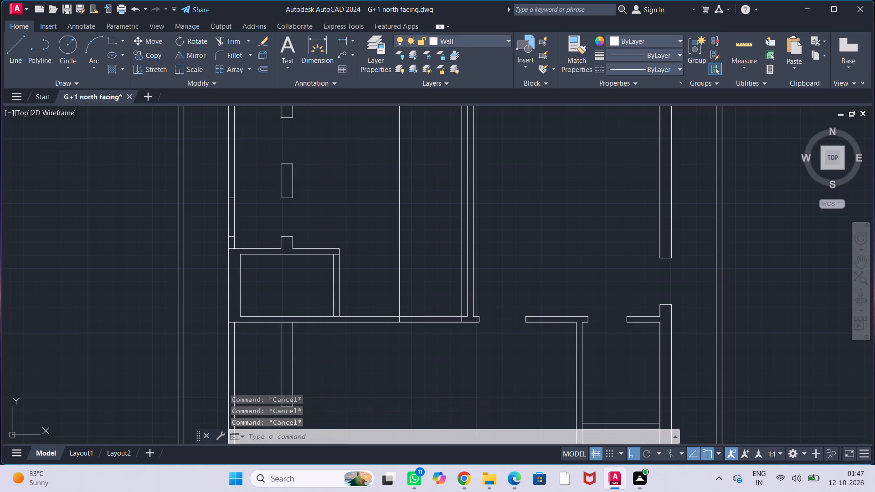
pyautogui.press('Escape')
# Trim the two guide lines above the horizontal wall and both wall faces between them to form a 4' opening.
pyautogui.press('e')
pyautogui.press('Escape')
pyautogui.press('Escape')
pyautogui.press('Escape')
pyautogui.press('Escape')
pyautogui.write('tr')
pyautogui.press('Return')
pyautogui.click(400, 296)
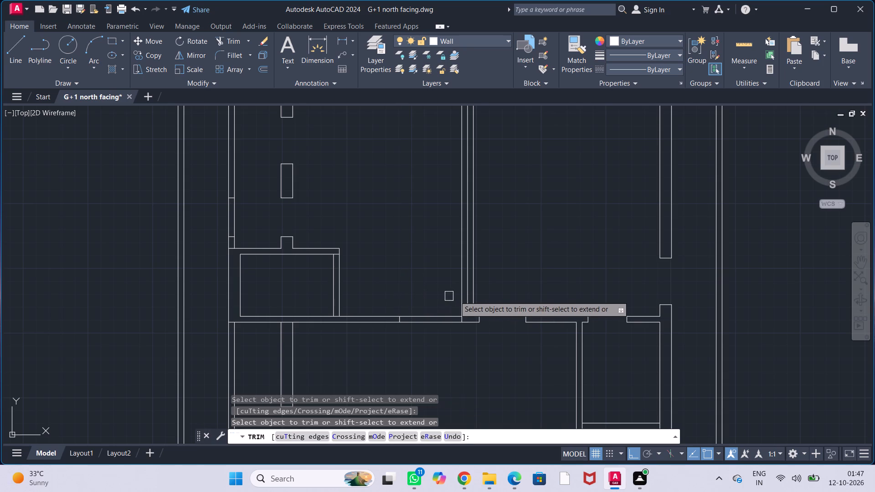
pyautogui.click(461, 296)
pyautogui.moveTo(415, 287); pyautogui.dragTo(437, 357)
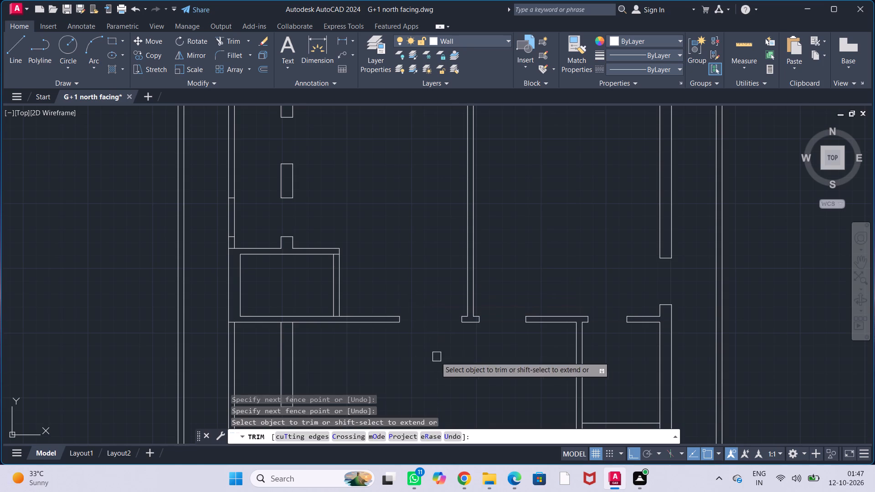
pyautogui.press('Escape')
pyautogui.press('Escape')
pyautogui.press('Escape')
pyautogui.press('Escape')
pyautogui.press('Escape')
# Draw a short horizontal line across the east wall of the small west room at its midpoint.
pyautogui.moveTo(377, 285); pyautogui.dragTo(389, 296, button='middle')
pyautogui.scroll(1, 364, 294)
pyautogui.moveTo(364, 296); pyautogui.dragTo(392, 286, button='middle')
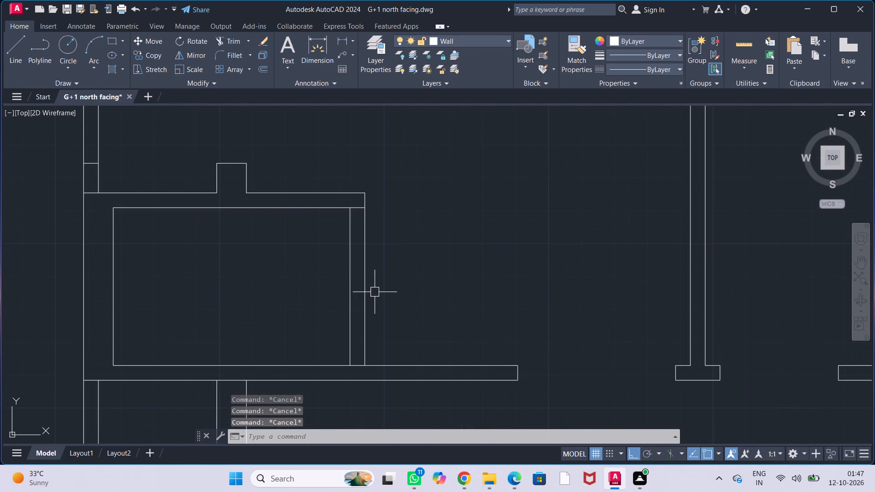
pyautogui.scroll(1, 375, 292)
pyautogui.middleClick(423, 287)
pyautogui.press('l')
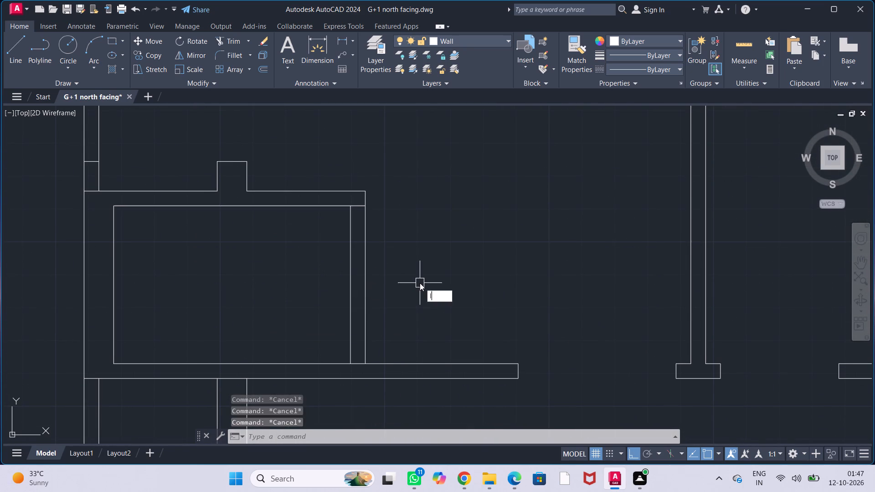
pyautogui.press('Return')
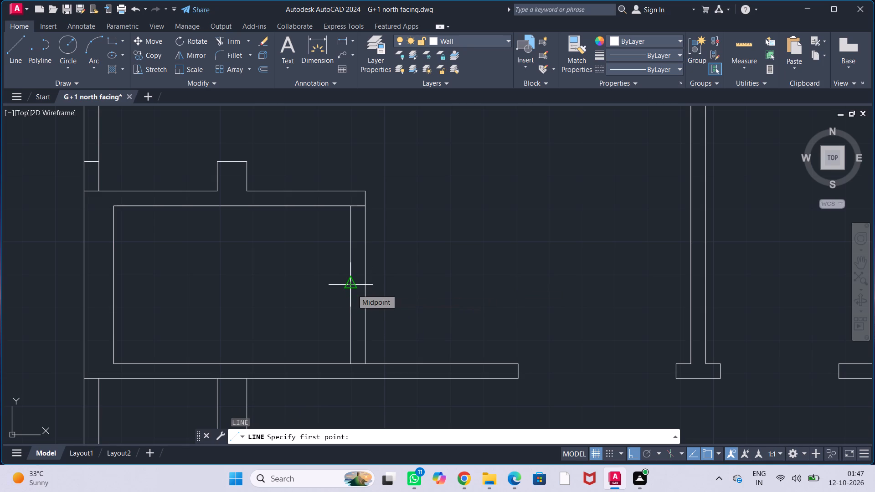
pyautogui.click(352, 288)
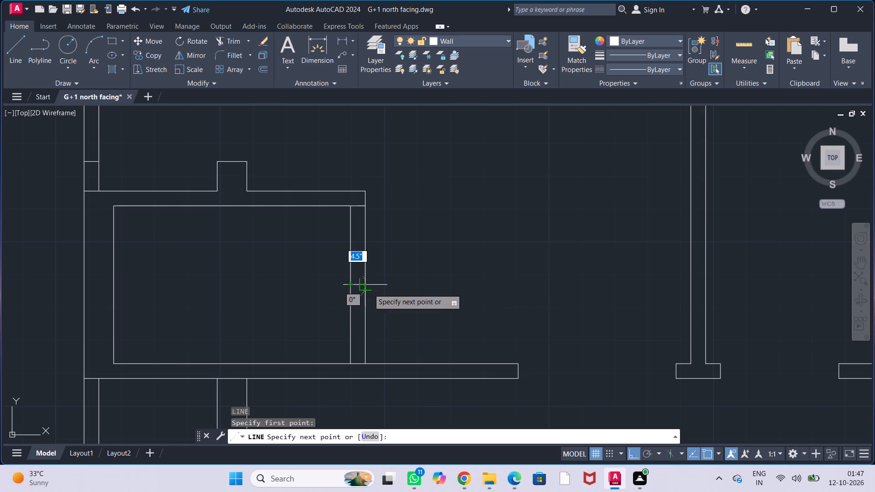
pyautogui.click(369, 289)
pyautogui.press('Escape')
pyautogui.press('Escape')
pyautogui.press('Escape')
pyautogui.press('Escape')
pyautogui.press('Escape')
# Offset the short line across the small room's east wall 1.5' to the north and 1.5' to the south.
pyautogui.write('off')
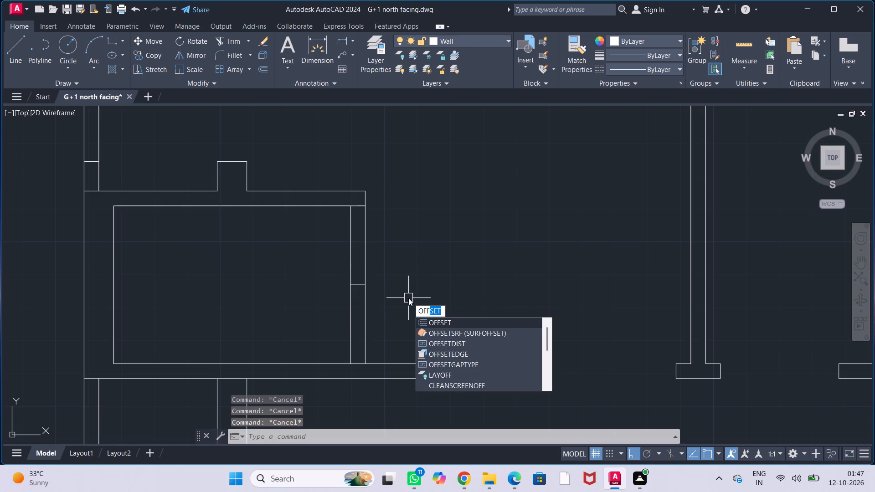
pyautogui.press('Return')
pyautogui.write('1.5')
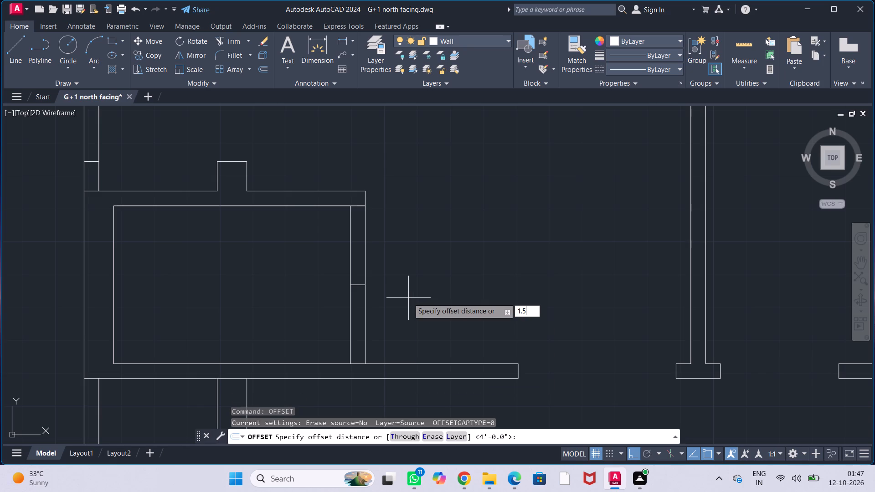
pyautogui.press("'")
pyautogui.press('Return')
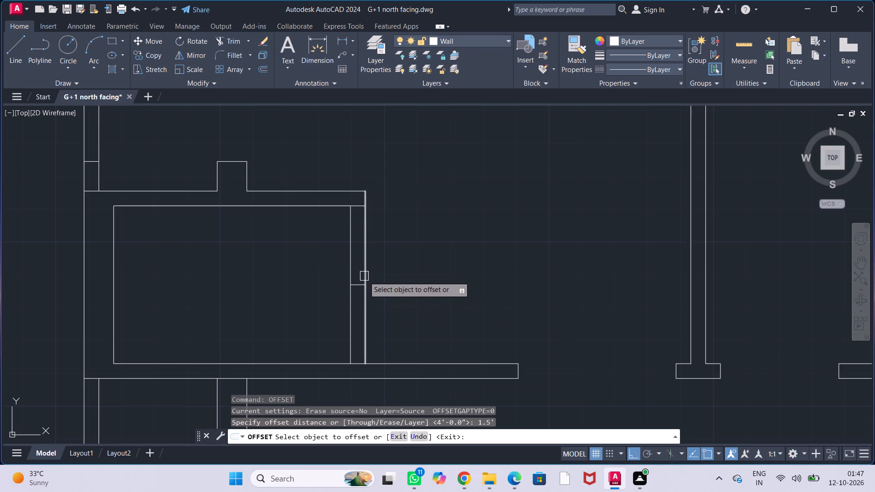
pyautogui.click(359, 286)
pyautogui.click(354, 258)
pyautogui.click(361, 285)
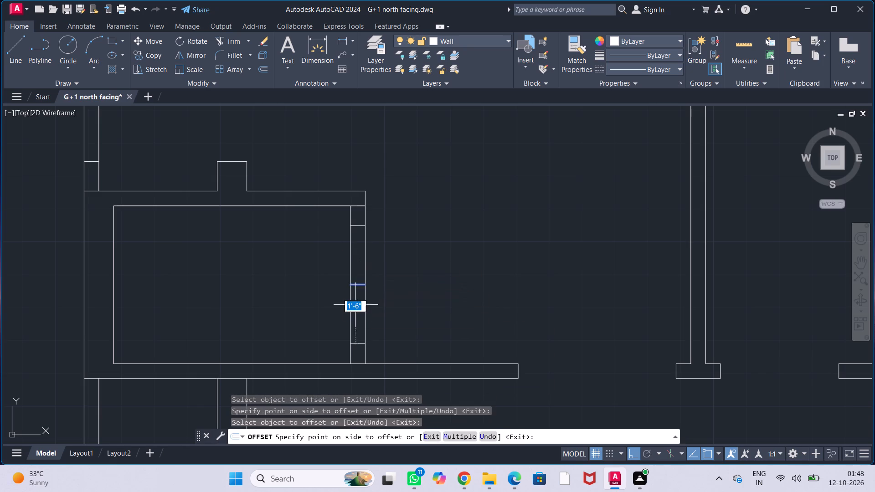
pyautogui.click(354, 318)
pyautogui.press('Escape')
pyautogui.press('Escape')
pyautogui.press('Escape')
pyautogui.press('Escape')
pyautogui.press('Escape')
# Trim both faces of the small room's east wall between the offset lines and remove the middle line to form a 3' opening.
pyautogui.write('tro')
pyautogui.press('BackSpace')
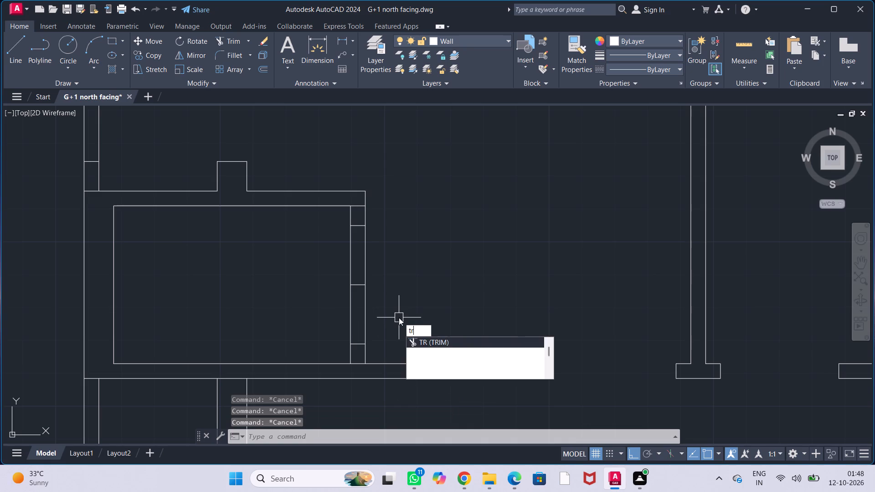
pyautogui.write('im')
pyautogui.press('Return')
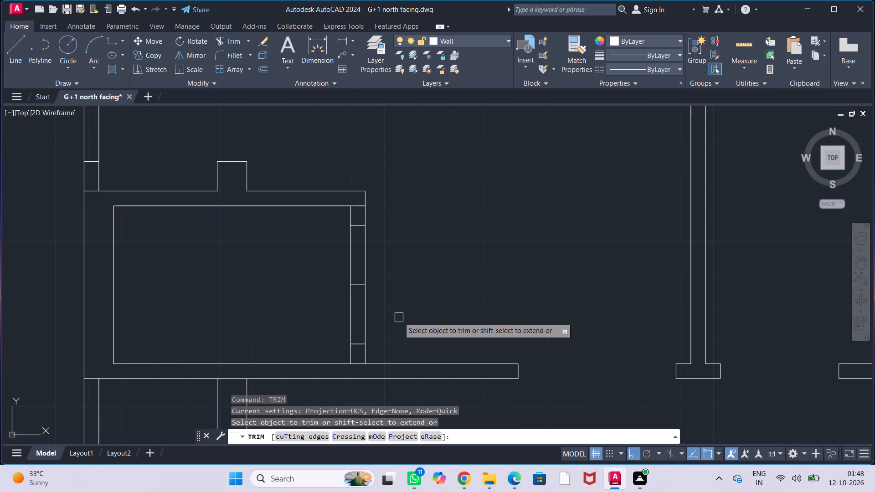
pyautogui.moveTo(333, 262); pyautogui.dragTo(386, 268)
pyautogui.moveTo(322, 311); pyautogui.dragTo(370, 319)
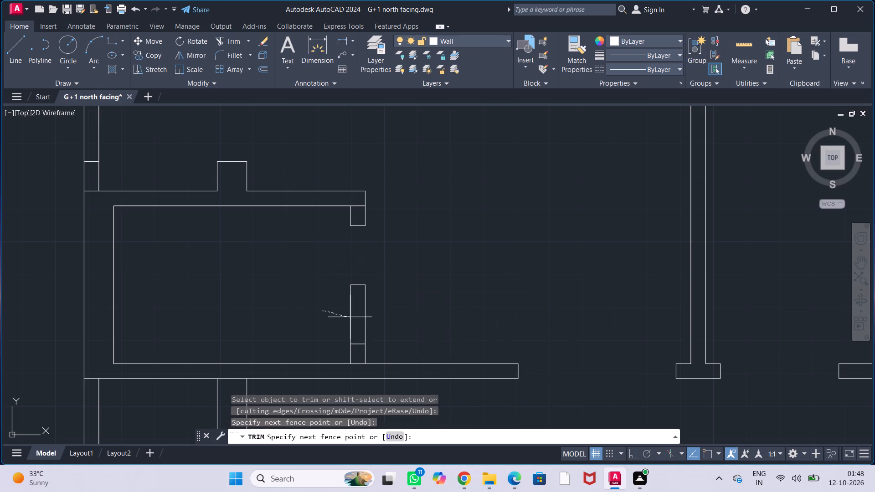
pyautogui.moveTo(370, 319); pyautogui.dragTo(397, 323)
pyautogui.click(360, 286)
pyautogui.press('Escape')
pyautogui.press('Escape')
pyautogui.press('Escape')
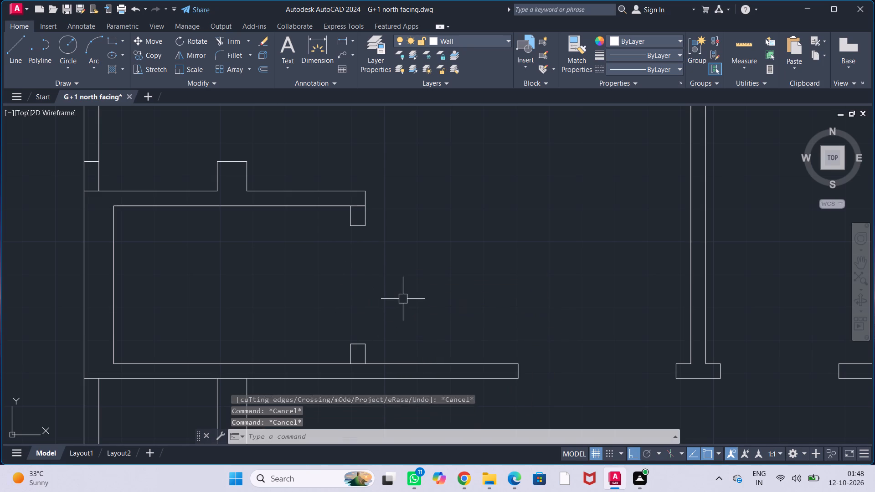
pyautogui.press('Escape')
pyautogui.press('Escape')
# Trim the leftover line crossing the wall at the small room's northeast corner.
pyautogui.scroll(-1, 447, 255)
pyautogui.moveTo(468, 258); pyautogui.dragTo(395, 266, button='middle')
pyautogui.press('Return')
pyautogui.scroll(2, 324, 232)
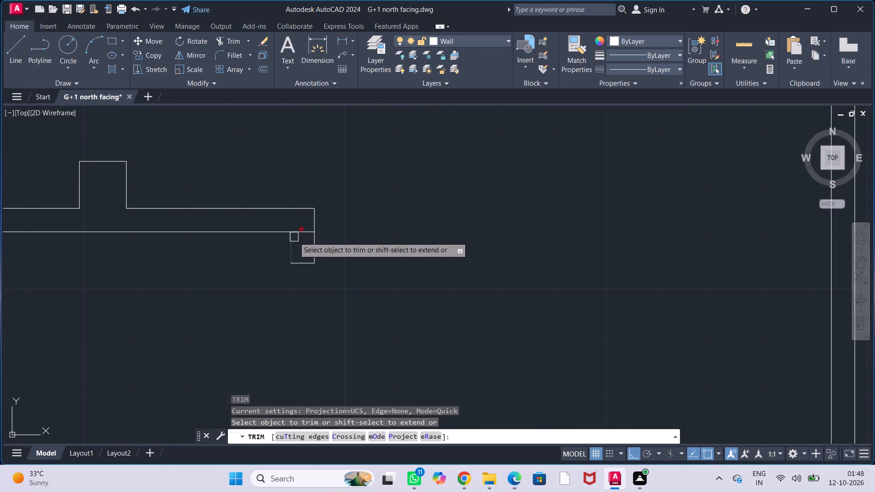
pyautogui.click(299, 234)
pyautogui.scroll(-1, 364, 271)
pyautogui.scroll(-2, 409, 259)
pyautogui.moveTo(416, 263); pyautogui.dragTo(452, 293, button='middle')
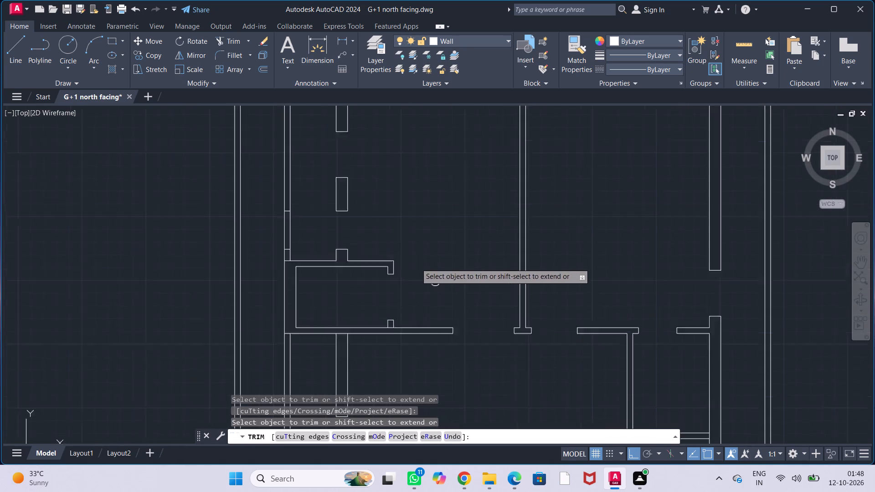
pyautogui.moveTo(452, 293); pyautogui.dragTo(453, 295, button='middle')
pyautogui.scroll(2, 299, 274)
pyautogui.scroll(-2, 324, 256)
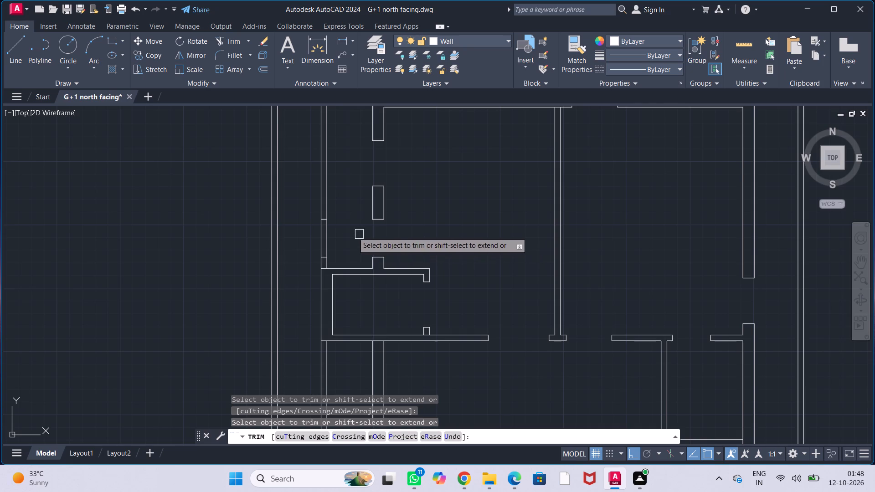
# Remove the two short lines crossing the west wall of the narrow northwest space.
pyautogui.scroll(3, 329, 244)
pyautogui.click(292, 161)
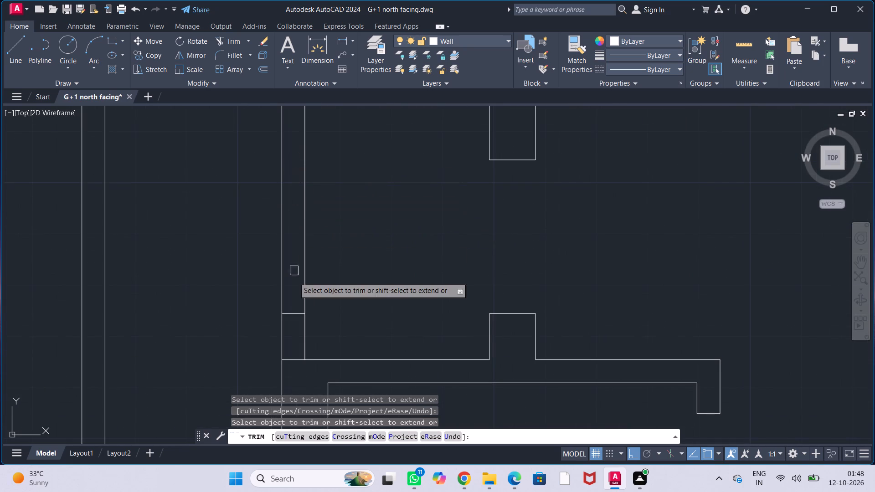
pyautogui.click(291, 314)
pyautogui.scroll(-3, 307, 306)
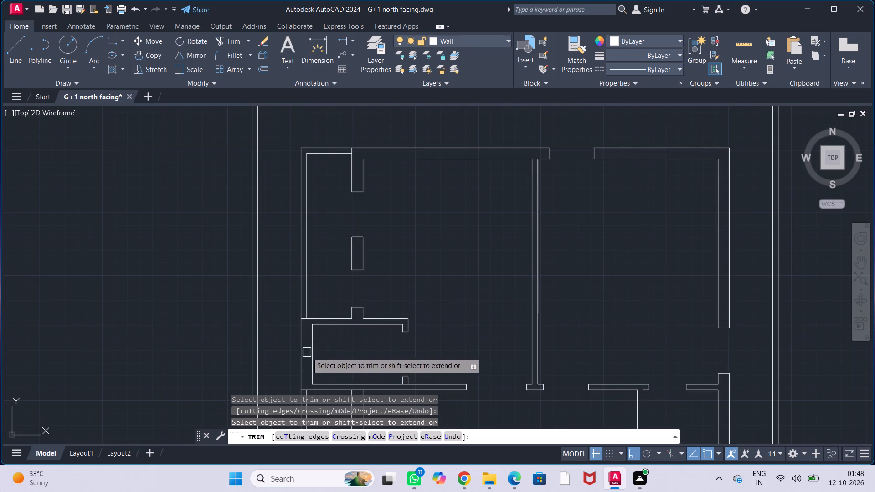
# Trim the horizontal wall's face lines where the small room's east wall stub and the southeast vertical partition join it.
pyautogui.moveTo(392, 364); pyautogui.dragTo(357, 291, button='middle')
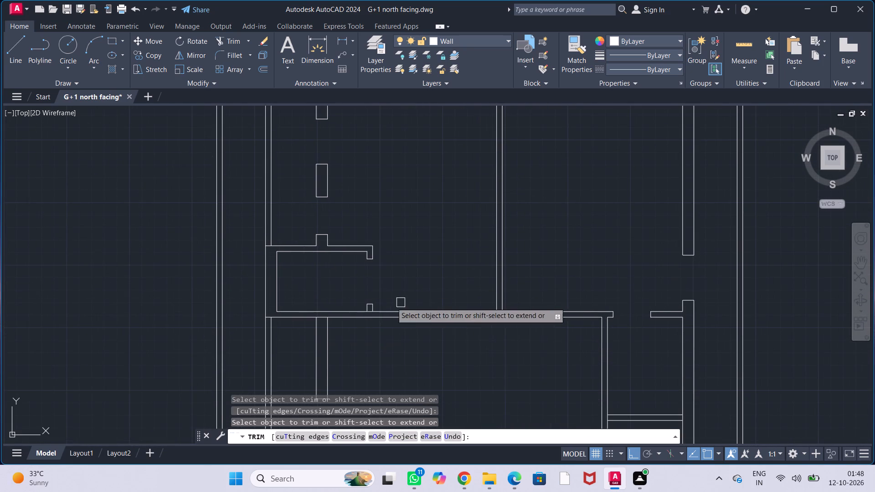
pyautogui.scroll(3, 358, 313)
pyautogui.click(396, 313)
pyautogui.scroll(-3, 407, 302)
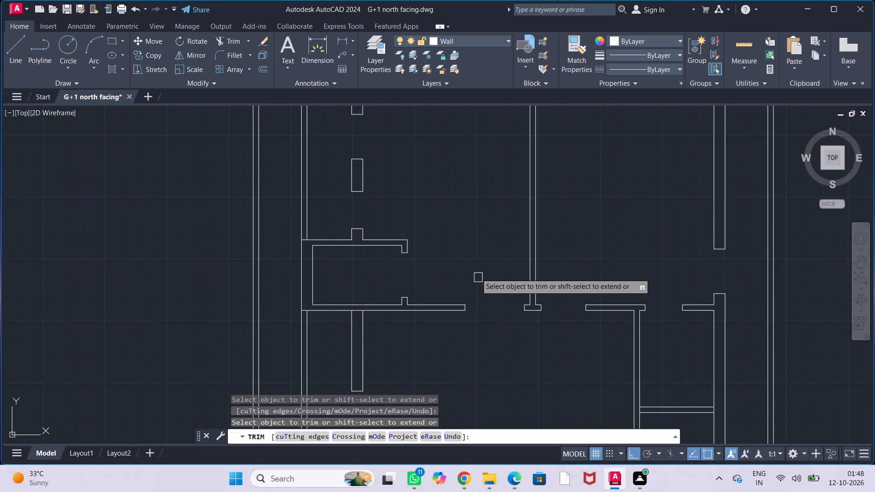
pyautogui.moveTo(475, 271); pyautogui.dragTo(409, 304, button='middle')
pyautogui.moveTo(419, 291); pyautogui.dragTo(353, 303, button='middle')
pyautogui.scroll(4, 387, 118)
pyautogui.click(433, 138)
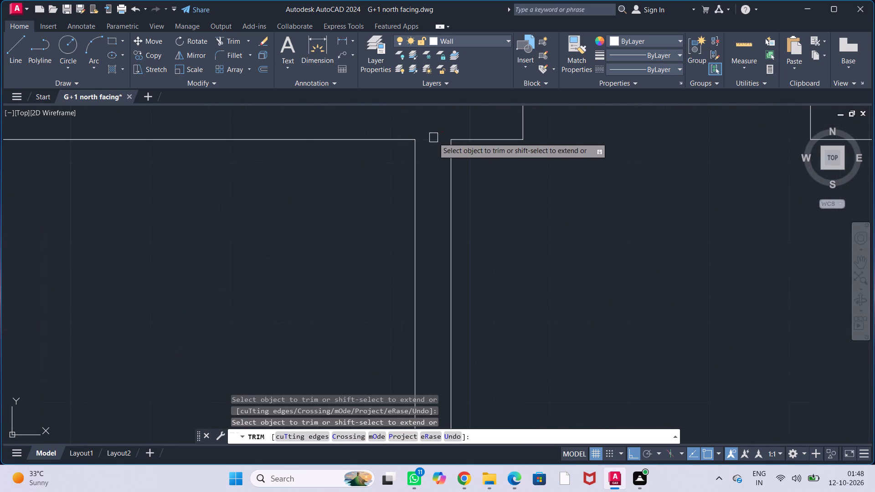
# Trim the wall face lines at both ends of the short horizontal partition on the east side.
pyautogui.scroll(-5, 329, 236)
pyautogui.moveTo(321, 280); pyautogui.dragTo(437, 192, button='middle')
pyautogui.moveTo(449, 264); pyautogui.dragTo(431, 214, button='middle')
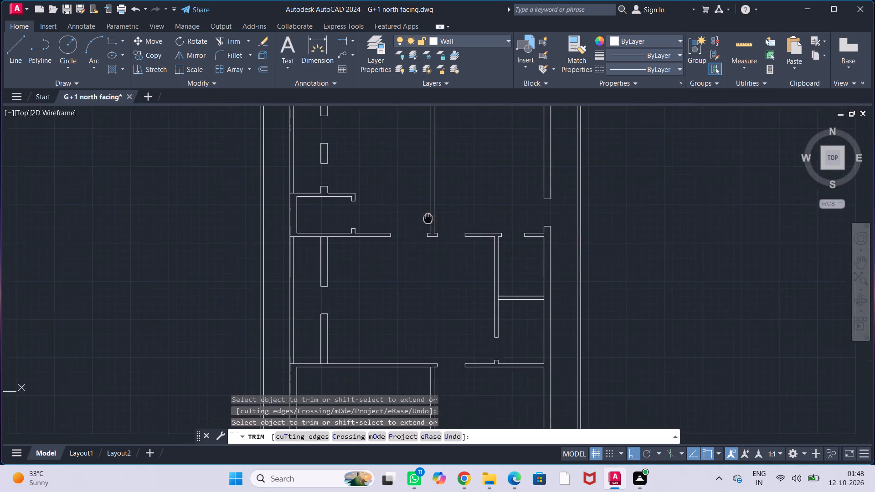
pyautogui.moveTo(396, 309); pyautogui.dragTo(417, 255, button='middle')
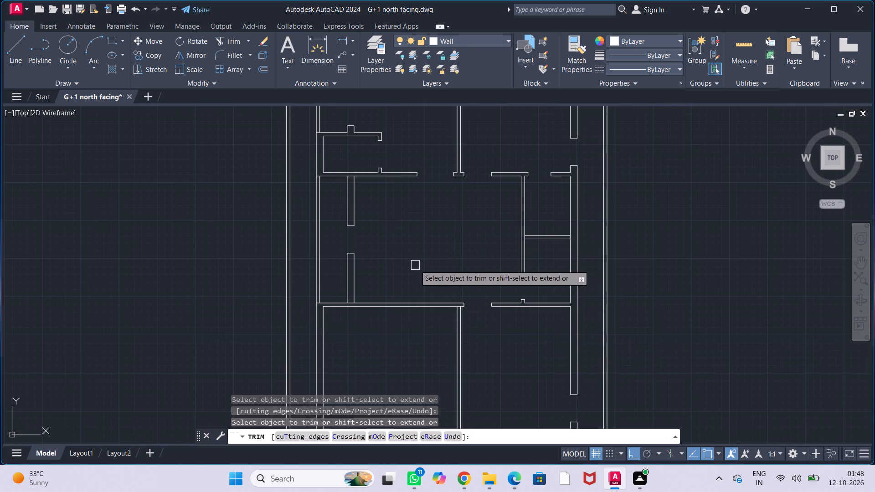
pyautogui.moveTo(415, 265); pyautogui.dragTo(368, 241, button='middle')
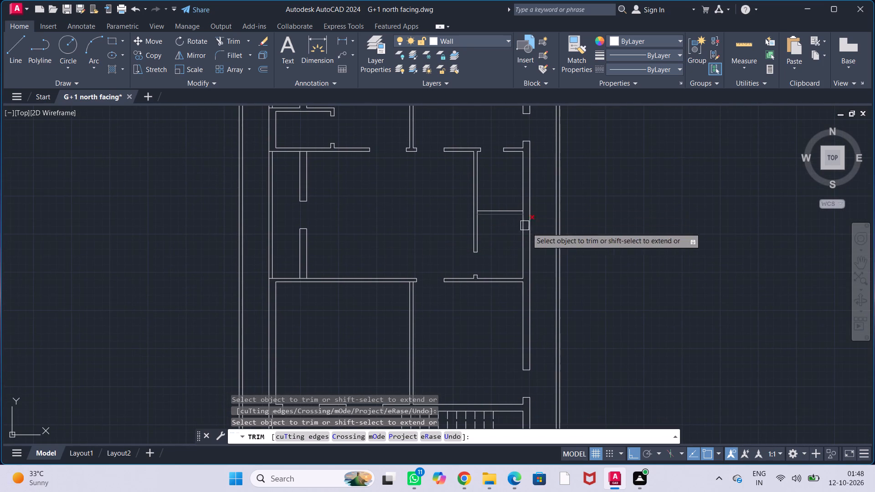
pyautogui.scroll(3, 487, 210)
pyautogui.click(440, 223)
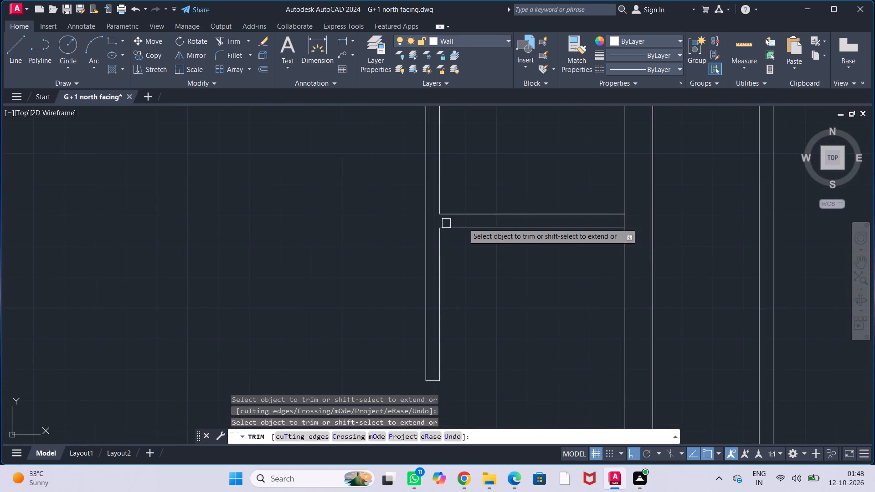
pyautogui.click(625, 221)
pyautogui.scroll(-3, 490, 252)
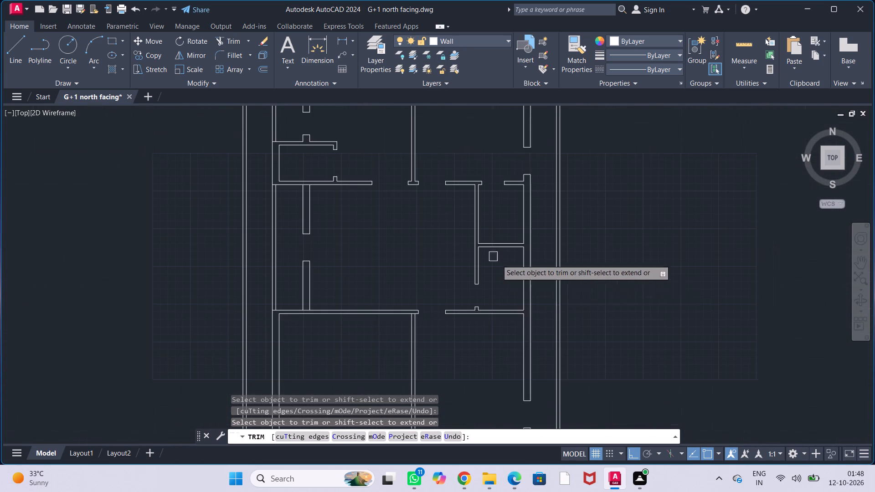
# Trim the horizontal wall's south face line where the vertical partition north of the staircase joins it.
pyautogui.moveTo(505, 281); pyautogui.dragTo(521, 240, button='middle')
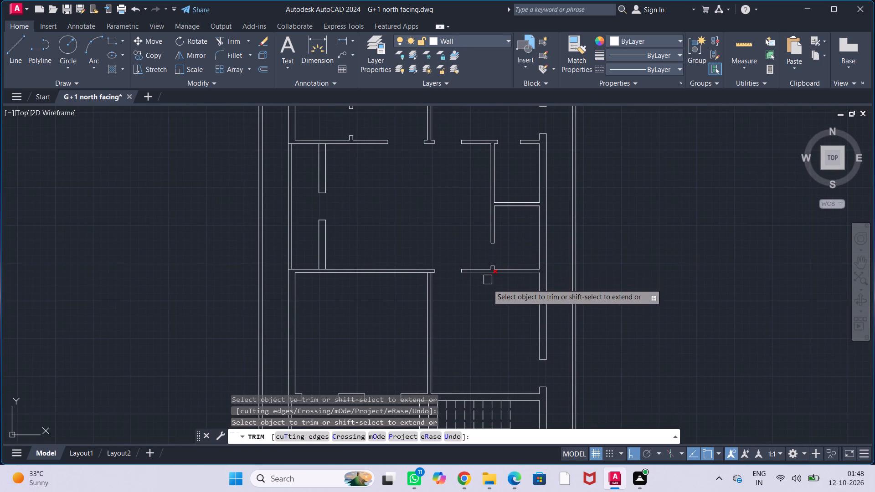
pyautogui.scroll(1, 481, 312)
pyautogui.scroll(3, 393, 251)
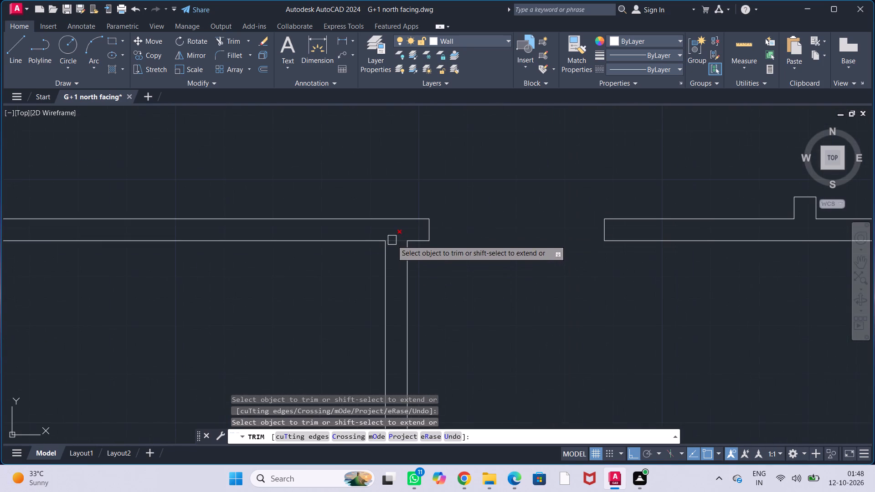
pyautogui.click(392, 240)
pyautogui.scroll(-3, 475, 270)
pyautogui.moveTo(502, 313); pyautogui.dragTo(506, 191, button='middle')
pyautogui.scroll(-1, 517, 225)
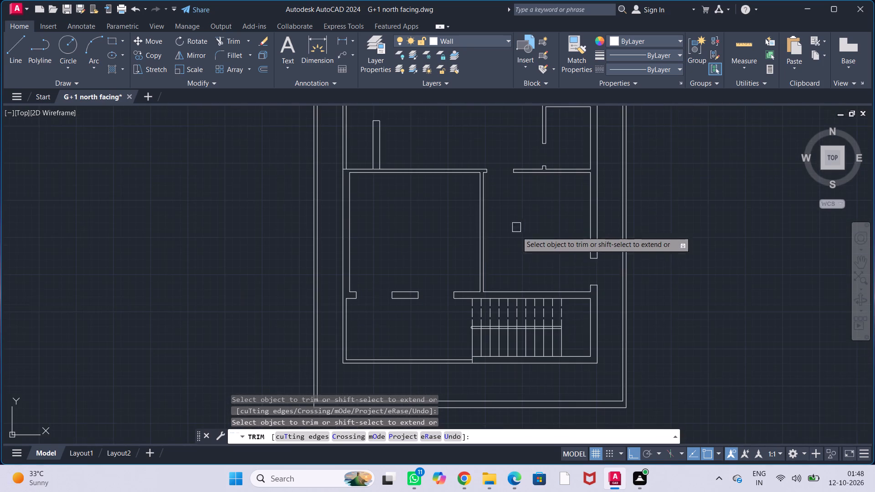
pyautogui.moveTo(526, 244); pyautogui.dragTo(502, 182, button='middle')
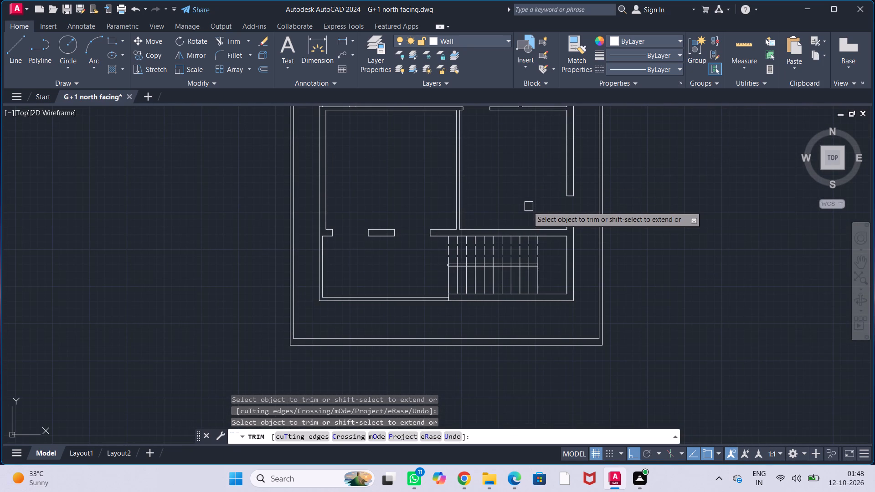
pyautogui.moveTo(523, 203); pyautogui.dragTo(532, 280, button='middle')
pyautogui.scroll(-2, 521, 274)
pyautogui.moveTo(498, 215); pyautogui.dragTo(486, 297, button='middle')
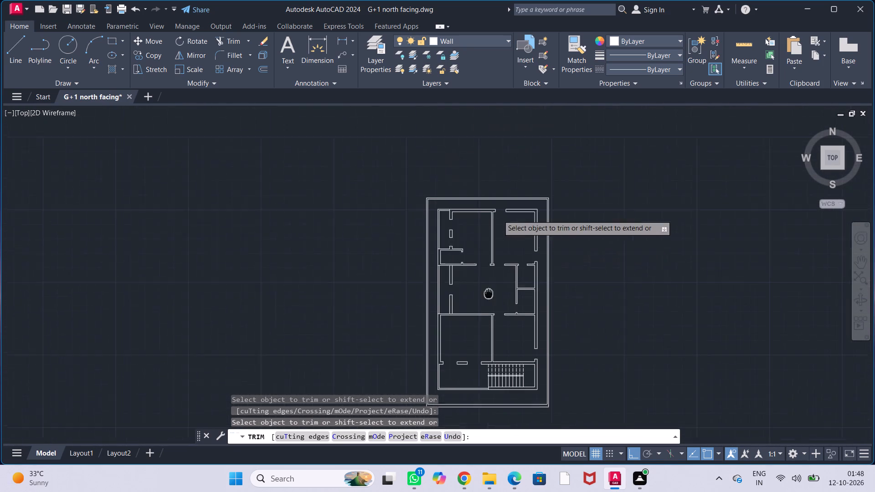
pyautogui.moveTo(486, 297); pyautogui.dragTo(486, 297, button='middle')
pyautogui.scroll(2, 464, 260)
pyautogui.press('Escape')
pyautogui.press('Escape')
pyautogui.press('Escape')
pyautogui.press('Escape')
pyautogui.press('Escape')
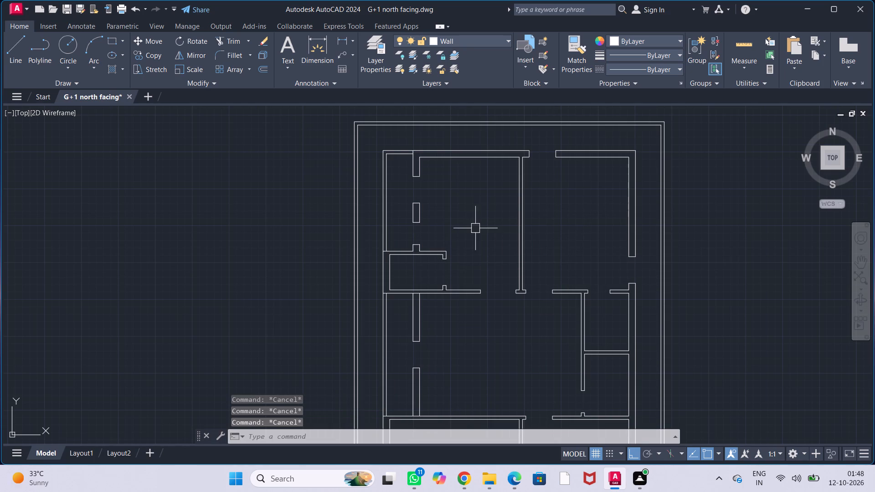
# Trim the horizontal wall's north face line where the west side's lower vertical wall stub joins it.
pyautogui.moveTo(476, 227); pyautogui.dragTo(414, 230, button='middle')
pyautogui.moveTo(418, 235); pyautogui.dragTo(396, 171, button='middle')
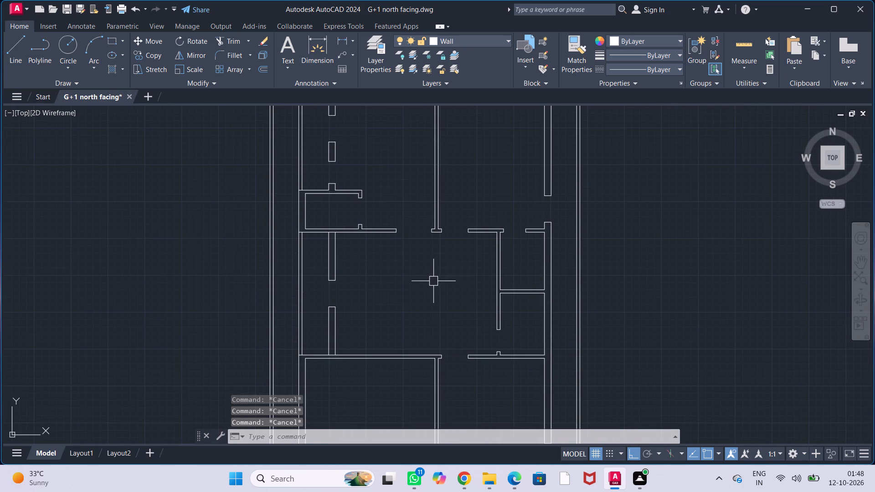
pyautogui.moveTo(433, 281); pyautogui.dragTo(434, 236, button='middle')
pyautogui.scroll(2, 372, 294)
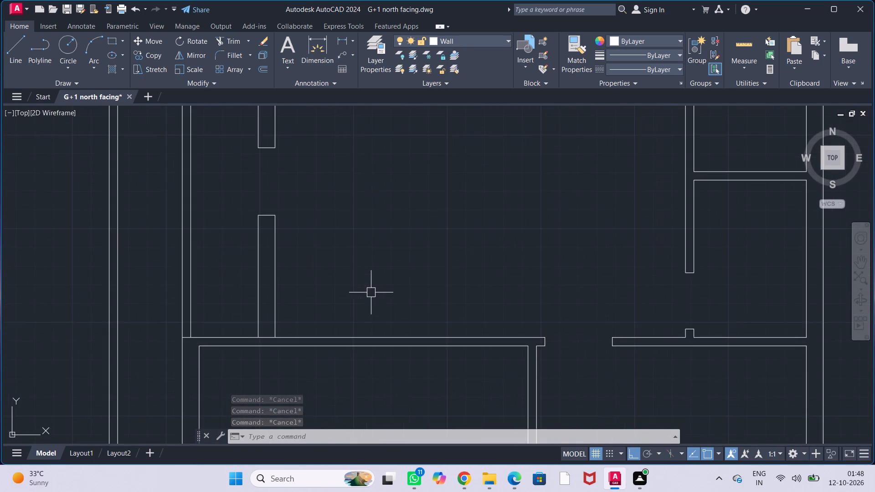
pyautogui.moveTo(371, 294); pyautogui.dragTo(436, 254, button='middle')
pyautogui.write('tr')
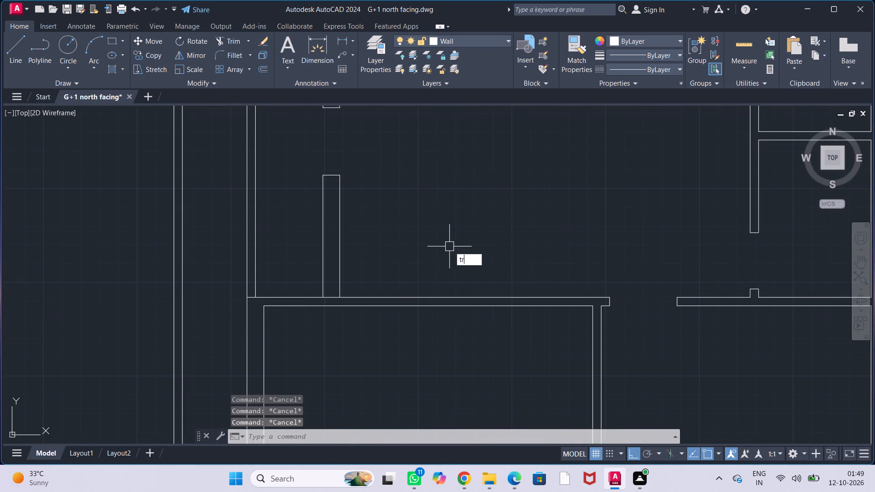
pyautogui.press('Return')
pyautogui.click(329, 297)
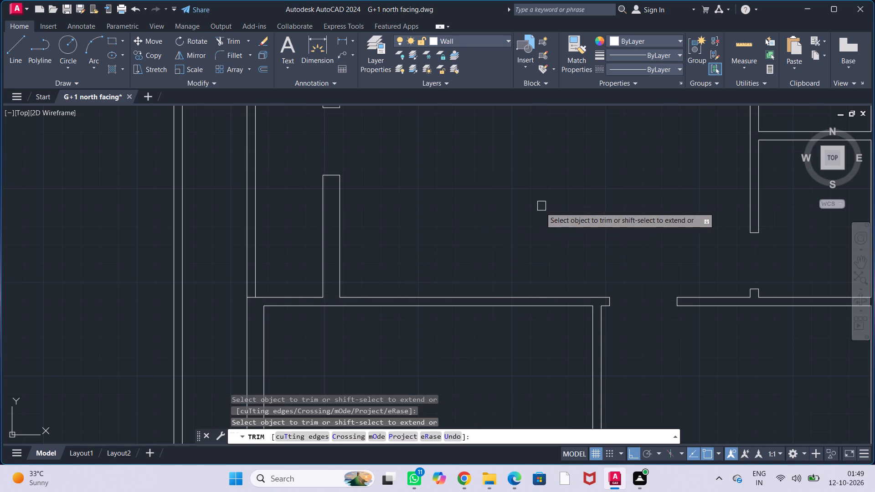
pyautogui.press('Escape')
pyautogui.press('Escape')
pyautogui.press('Escape')
pyautogui.press('Escape')
pyautogui.press('Escape')
# Examine the whole floor plan for wall junctions that still need cleaning up.
pyautogui.scroll(-2, 525, 223)
pyautogui.moveTo(502, 313); pyautogui.dragTo(457, 262, button='middle')
pyautogui.moveTo(459, 311); pyautogui.dragTo(432, 278, button='middle')
pyautogui.moveTo(424, 332); pyautogui.dragTo(395, 330, button='middle')
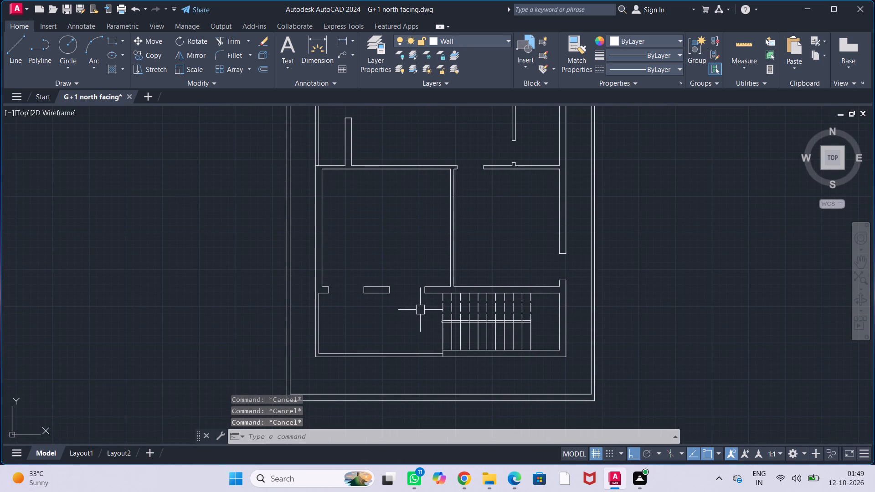
pyautogui.moveTo(415, 262); pyautogui.dragTo(419, 297, button='middle')
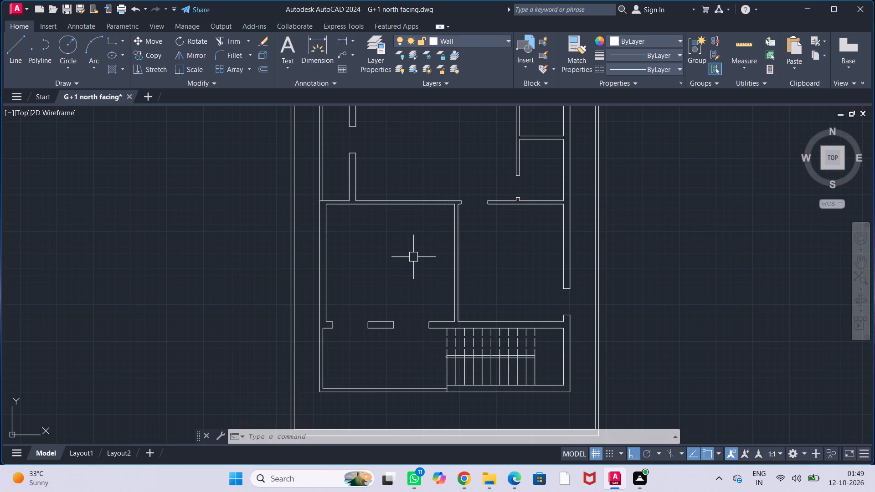
pyautogui.moveTo(417, 244); pyautogui.dragTo(365, 398, button='middle')
pyautogui.scroll(-2, 370, 360)
pyautogui.moveTo(380, 346); pyautogui.dragTo(384, 317, button='middle')
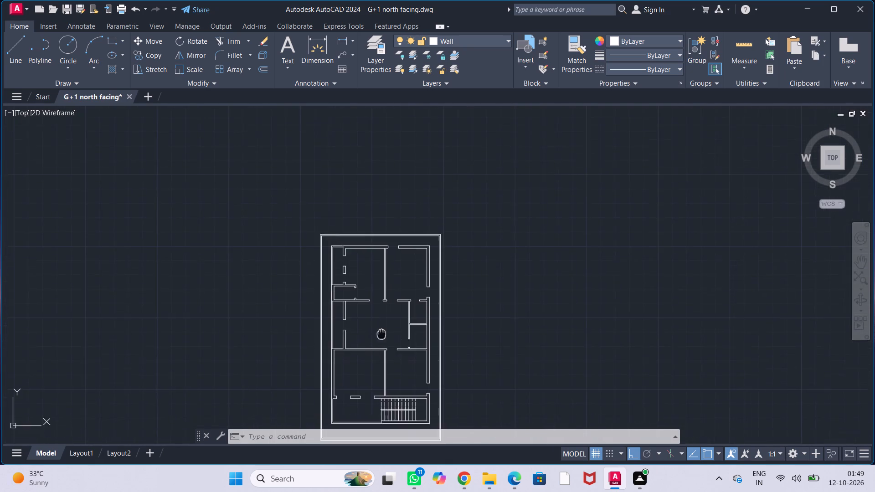
pyautogui.moveTo(384, 317); pyautogui.dragTo(399, 281, button='middle')
pyautogui.scroll(1, 396, 306)
pyautogui.moveTo(374, 323); pyautogui.dragTo(377, 303, button='middle')
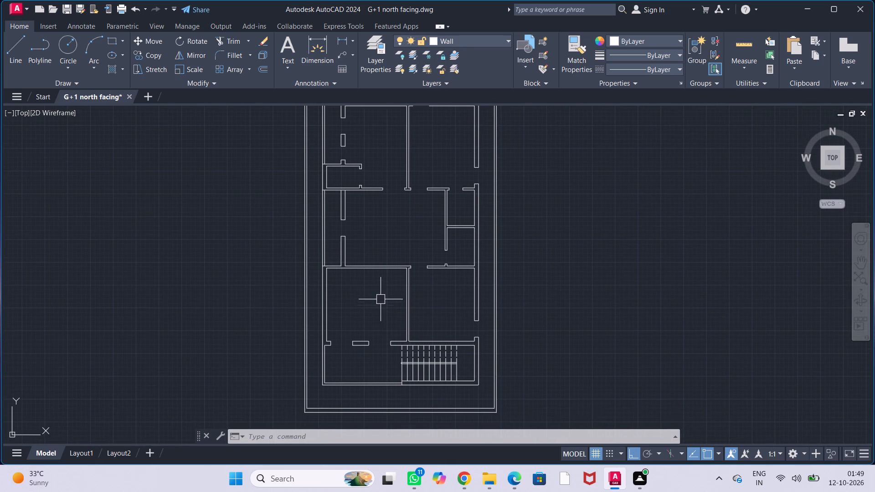
pyautogui.moveTo(381, 297); pyautogui.dragTo(381, 376, button='middle')
pyautogui.moveTo(381, 389); pyautogui.dragTo(386, 322, button='middle')
pyautogui.scroll(-1, 386, 321)
pyautogui.moveTo(386, 323); pyautogui.dragTo(376, 315, button='middle')
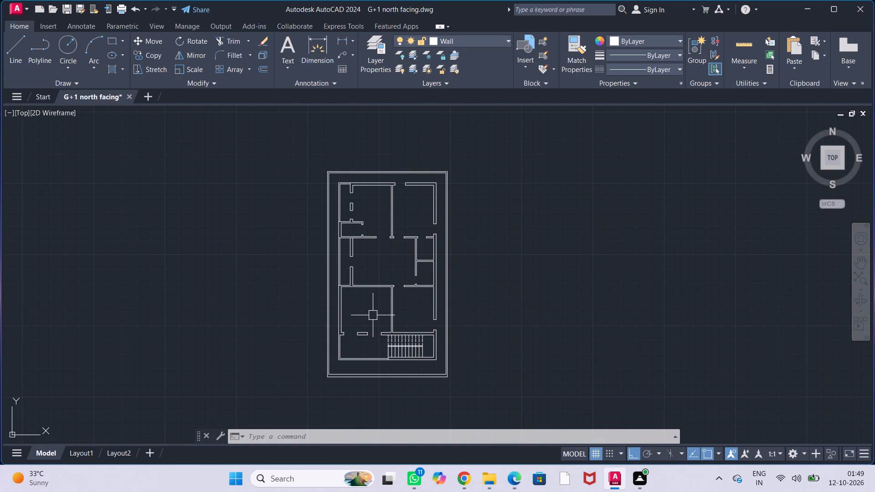
# Copy the entire floor plan with its plot boundary about 81 ft due west, using the plot's northeast corner as base point.
pyautogui.click(290, 148)
pyautogui.click(479, 396)
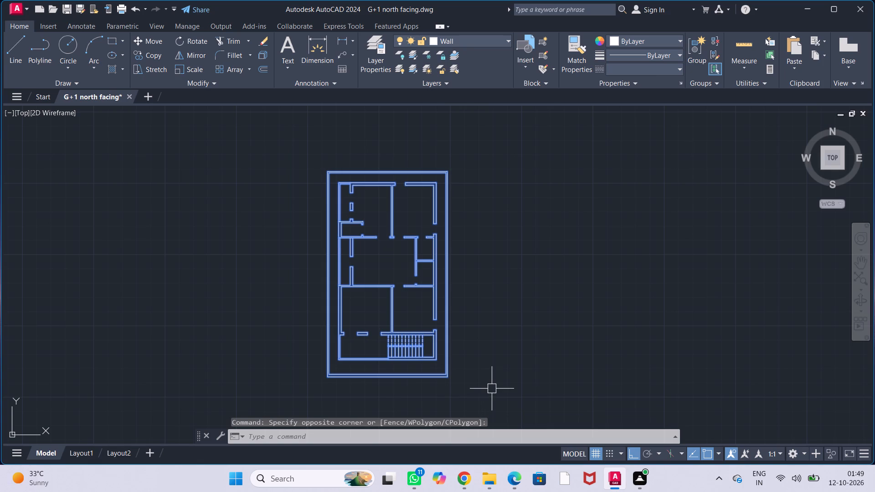
pyautogui.write('co')
pyautogui.press('Return')
pyautogui.click(451, 171)
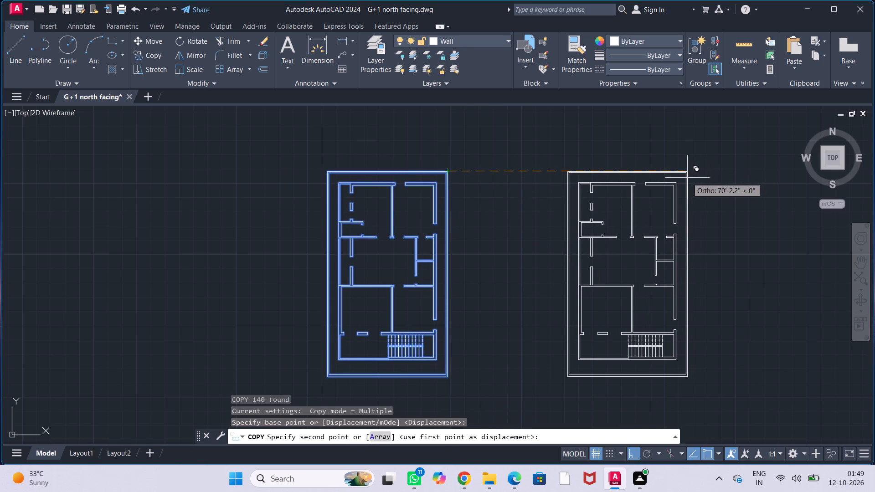
pyautogui.moveTo(238, 205); pyautogui.dragTo(500, 225, button='middle')
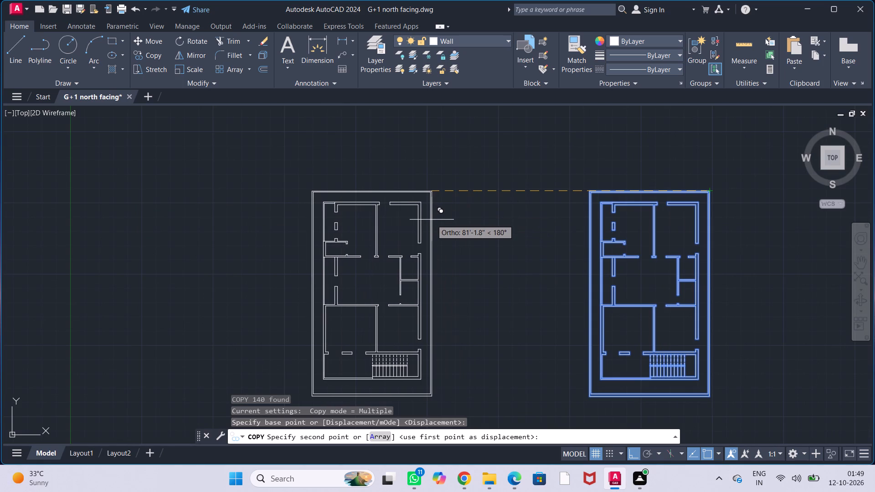
pyautogui.click(432, 220)
pyautogui.press('Escape')
pyautogui.press('Escape')
pyautogui.press('Escape')
pyautogui.press('Escape')
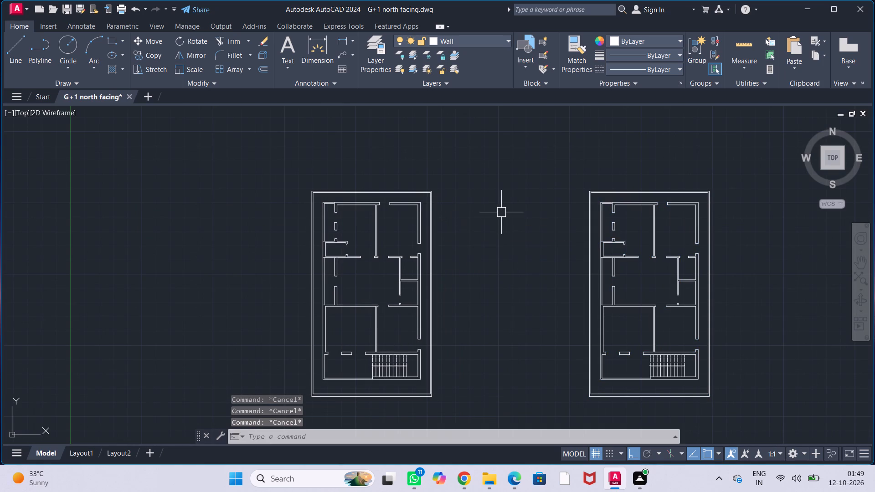
# Delete the double-line plot boundary around the eastern floor plan.
pyautogui.scroll(2, 599, 179)
pyautogui.moveTo(603, 229); pyautogui.dragTo(602, 220)
pyautogui.click(527, 194)
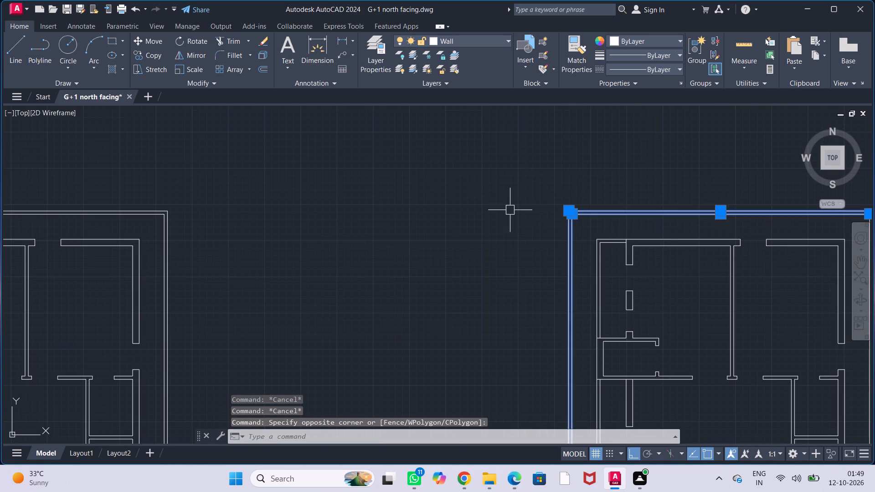
pyautogui.scroll(-2, 508, 210)
pyautogui.moveTo(508, 254); pyautogui.dragTo(405, 110, button='middle')
pyautogui.scroll(2, 536, 281)
pyautogui.click(592, 261)
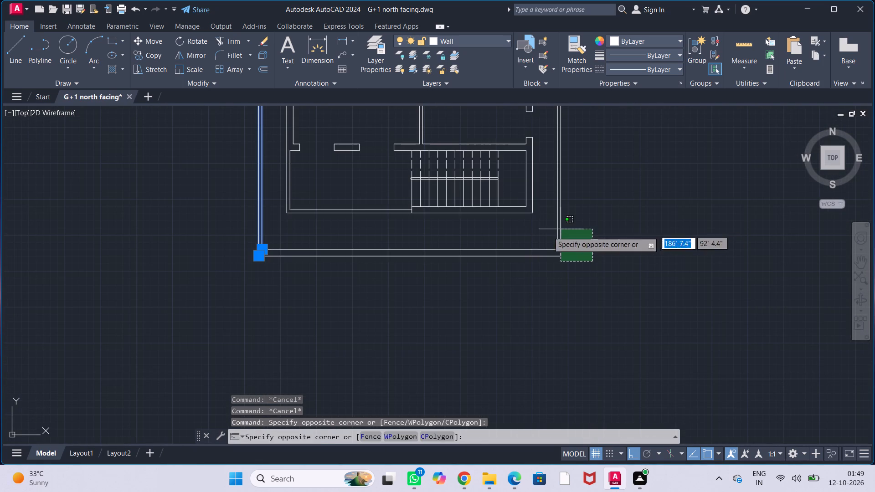
pyautogui.click(535, 232)
pyautogui.press('Delete')
pyautogui.scroll(-2, 556, 239)
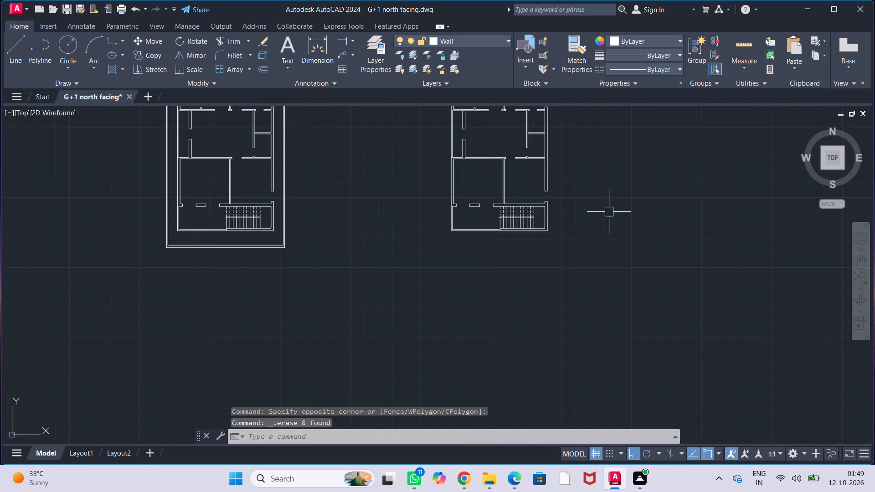
# Examine the two floor plans side by side, including the eastern one without its plot boundary.
pyautogui.moveTo(609, 210); pyautogui.dragTo(583, 280, button='middle')
pyautogui.moveTo(373, 249); pyautogui.dragTo(402, 294, button='middle')
pyautogui.scroll(2, 494, 196)
pyautogui.moveTo(504, 194); pyautogui.dragTo(459, 225, button='middle')
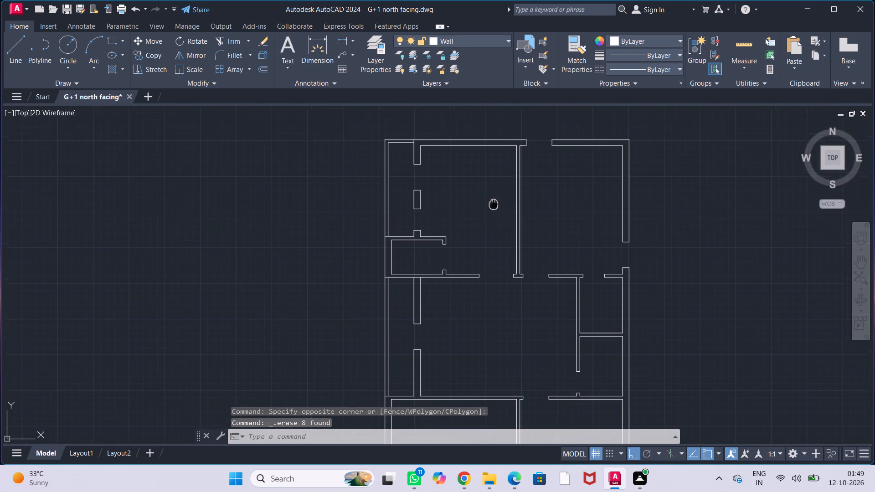
pyautogui.moveTo(459, 225); pyautogui.dragTo(444, 233, button='middle')
pyautogui.scroll(-2, 448, 230)
pyautogui.moveTo(448, 230); pyautogui.dragTo(497, 242, button='middle')
pyautogui.scroll(1, 485, 236)
pyautogui.moveTo(484, 231); pyautogui.dragTo(491, 283, button='middle')
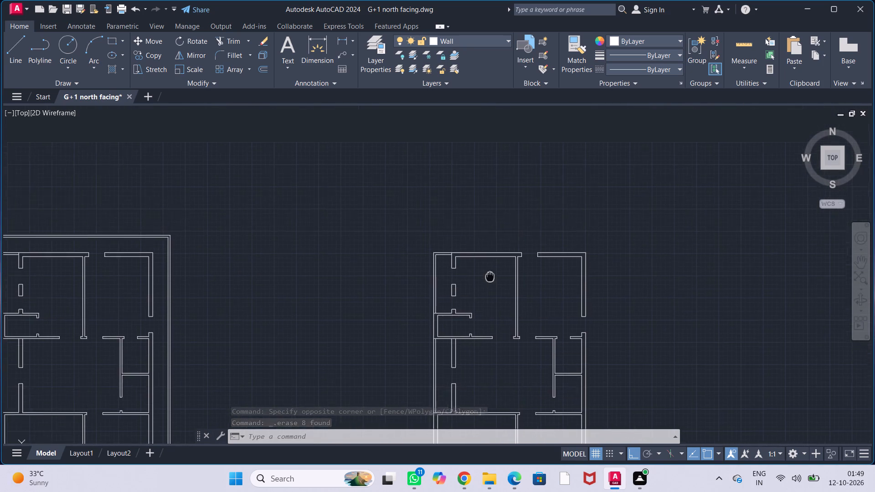
pyautogui.moveTo(491, 283); pyautogui.dragTo(491, 284, button='middle')
pyautogui.scroll(-2, 474, 255)
pyautogui.moveTo(458, 206); pyautogui.dragTo(463, 292, button='middle')
pyautogui.scroll(1, 428, 257)
pyautogui.moveTo(469, 236); pyautogui.dragTo(417, 240, button='middle')
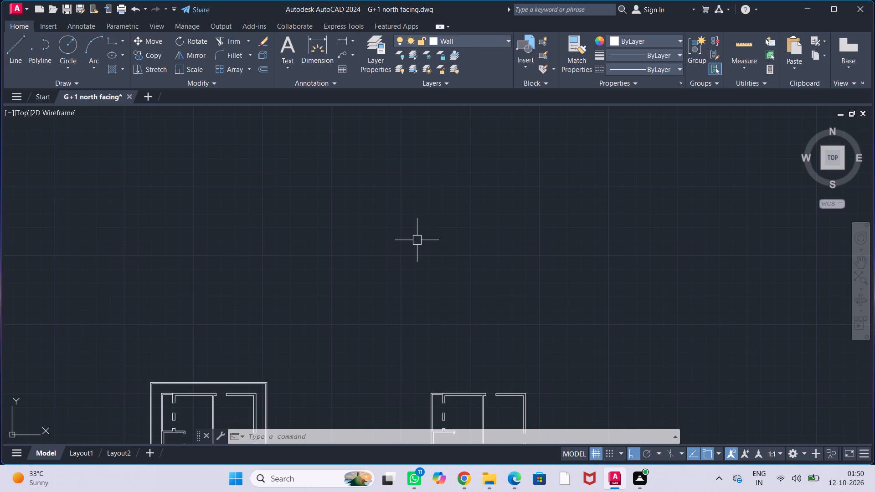
# Create a new layer named door and set its color to index 150.
pyautogui.click(376, 66)
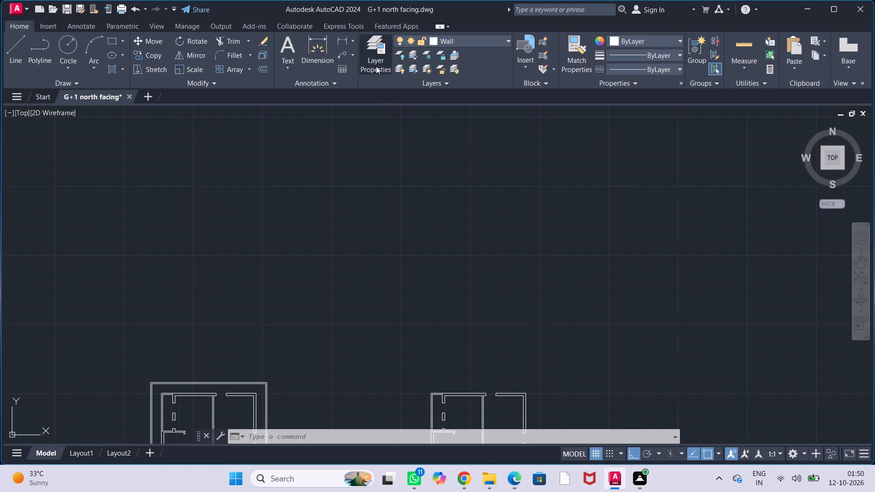
pyautogui.click(117, 52)
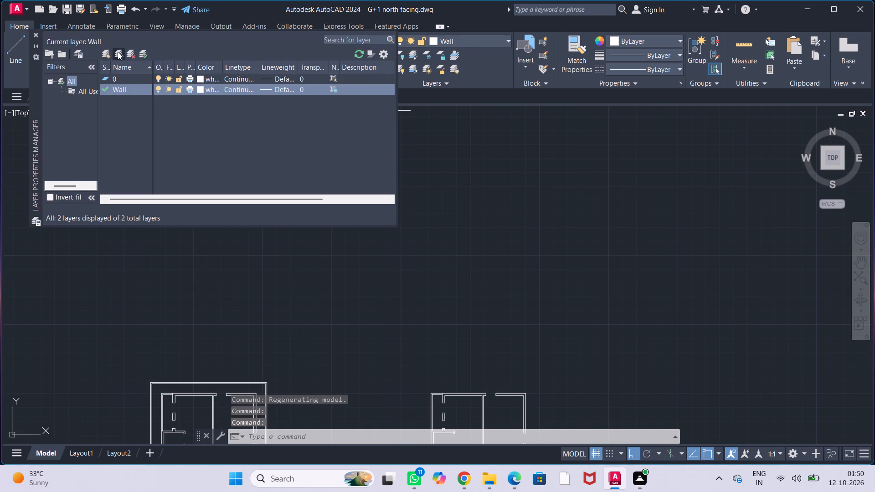
pyautogui.press('BackSpace')
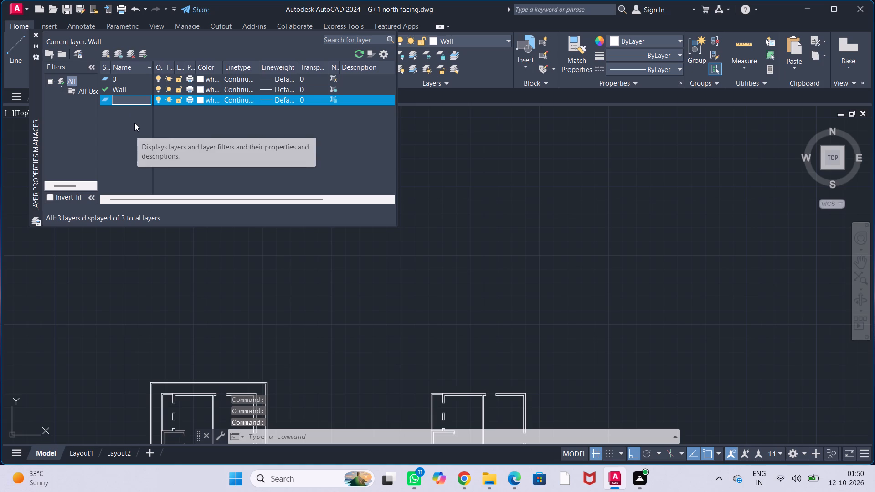
pyautogui.write('door')
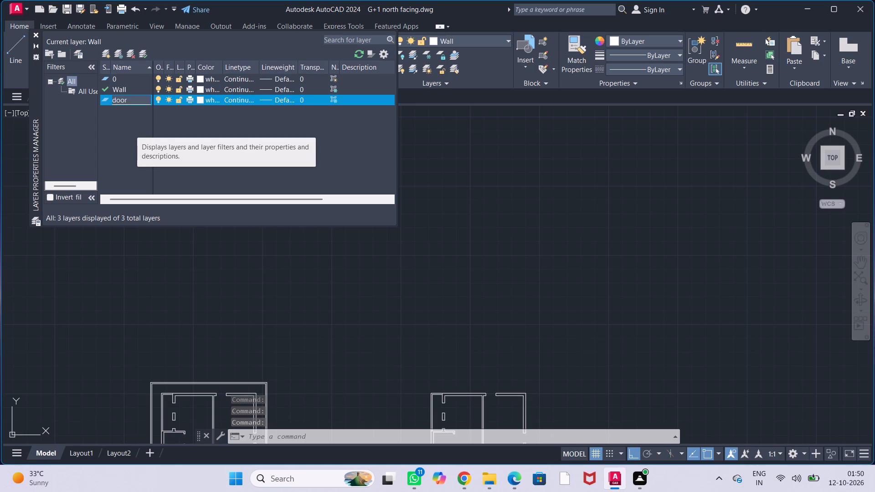
pyautogui.click(198, 97)
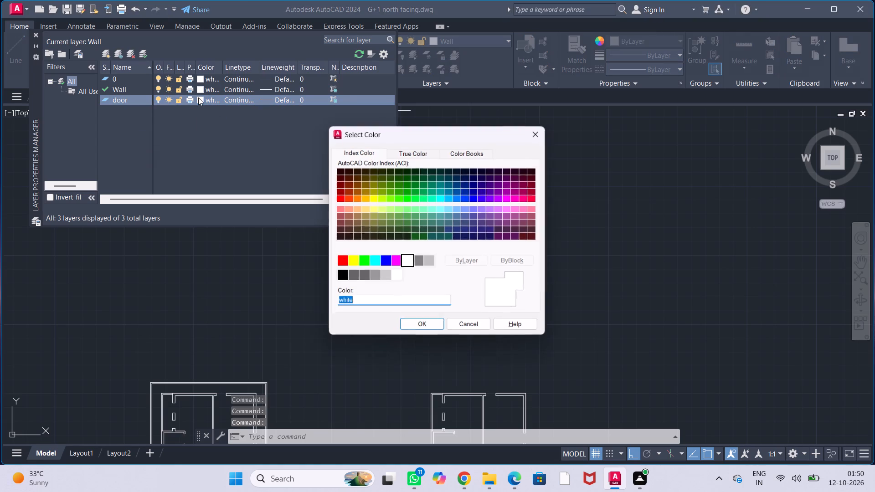
pyautogui.click(461, 197)
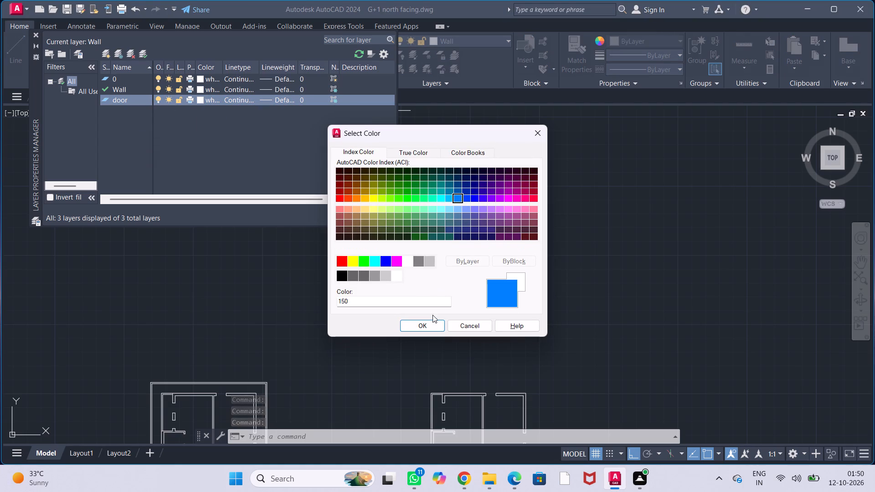
pyautogui.click(434, 327)
# Create a new layer named window and set its color to index 80.
pyautogui.click(118, 52)
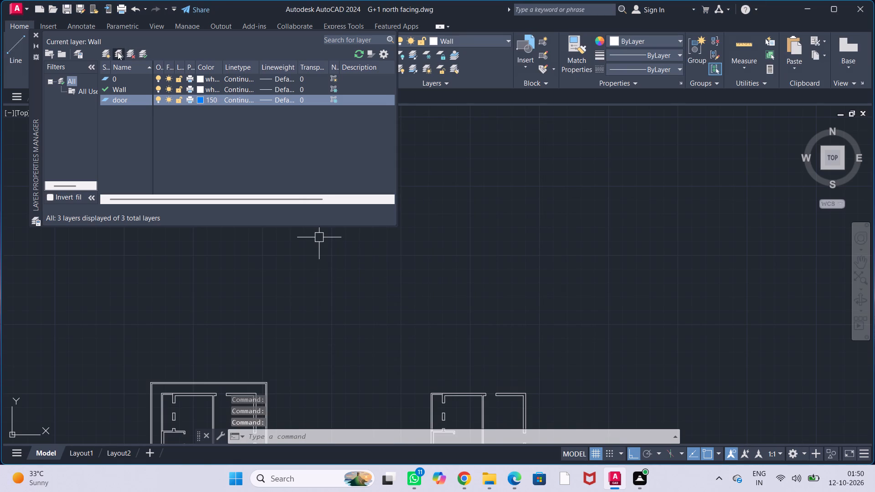
pyautogui.press('BackSpace')
pyautogui.write('window')
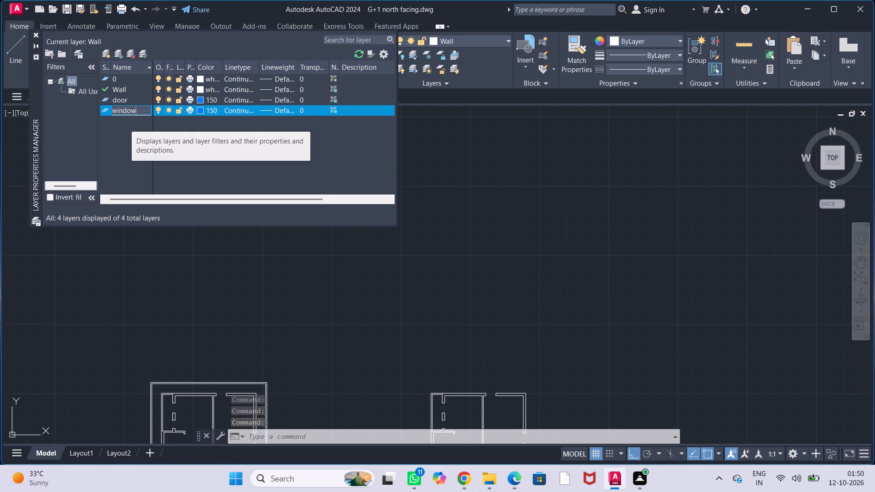
pyautogui.click(197, 108)
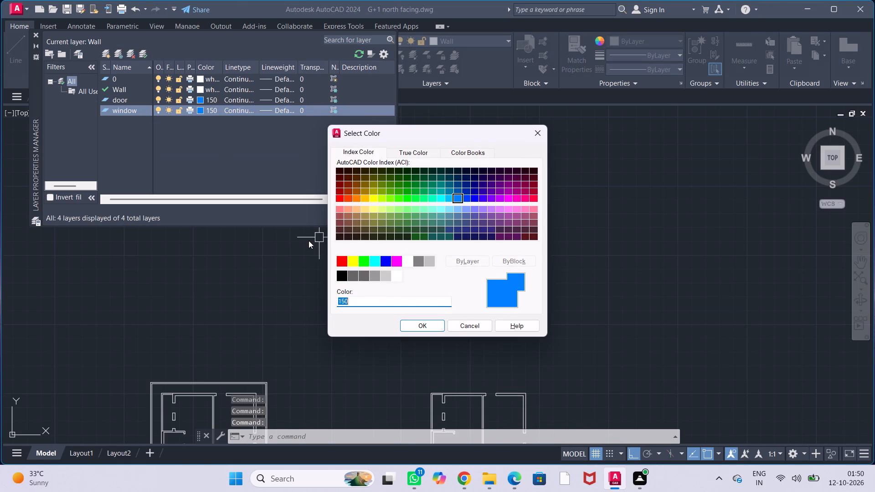
pyautogui.click(395, 197)
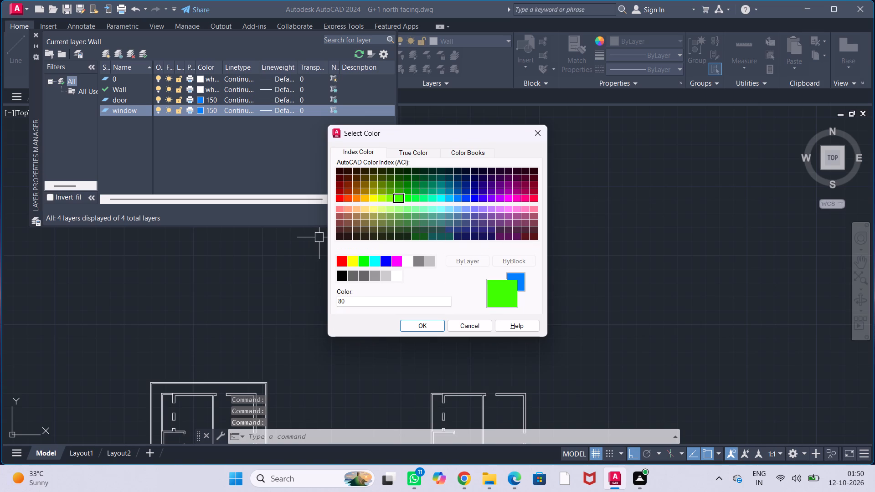
pyautogui.click(428, 327)
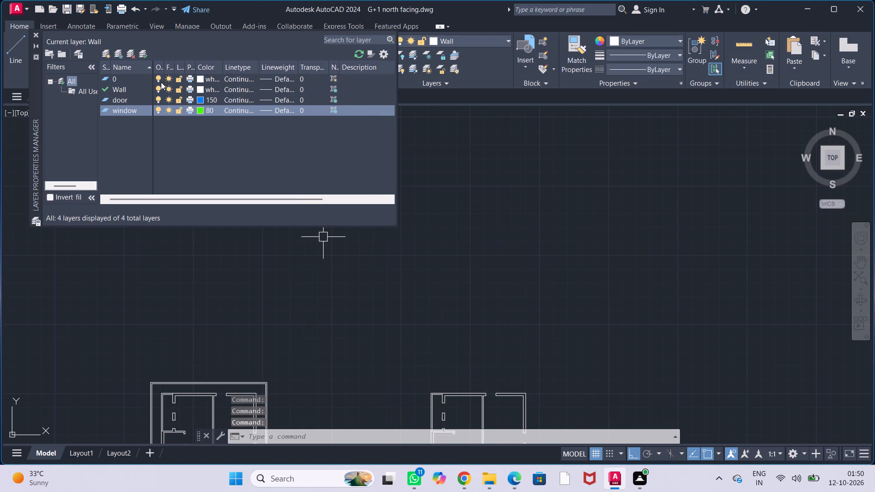
# Create a new layer named ventilator and set its color to index 40.
pyautogui.click(120, 55)
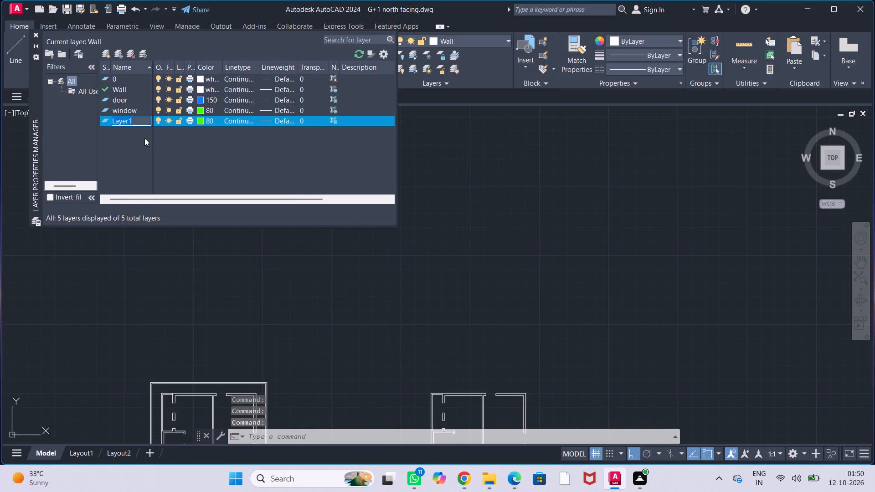
pyautogui.press('BackSpace')
pyautogui.write('vwn')
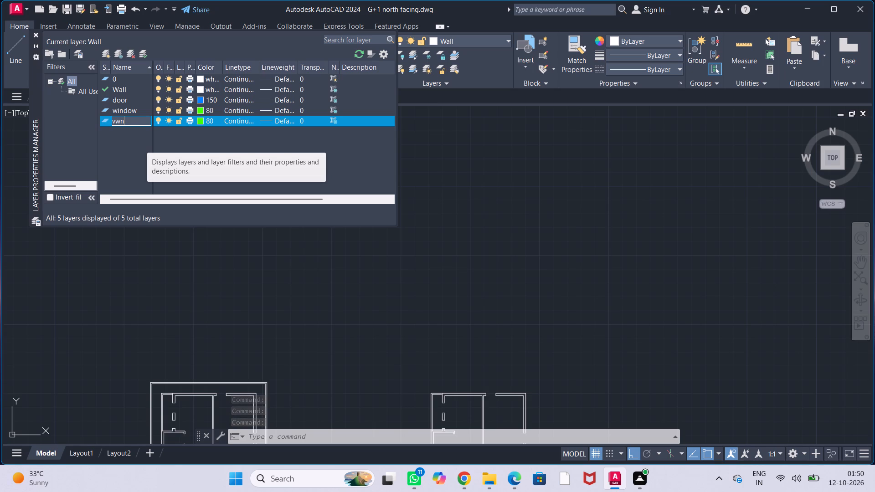
pyautogui.press('BackSpace')
pyautogui.press('BackSpace')
pyautogui.press('BackSpace')
pyautogui.write('ventilator')
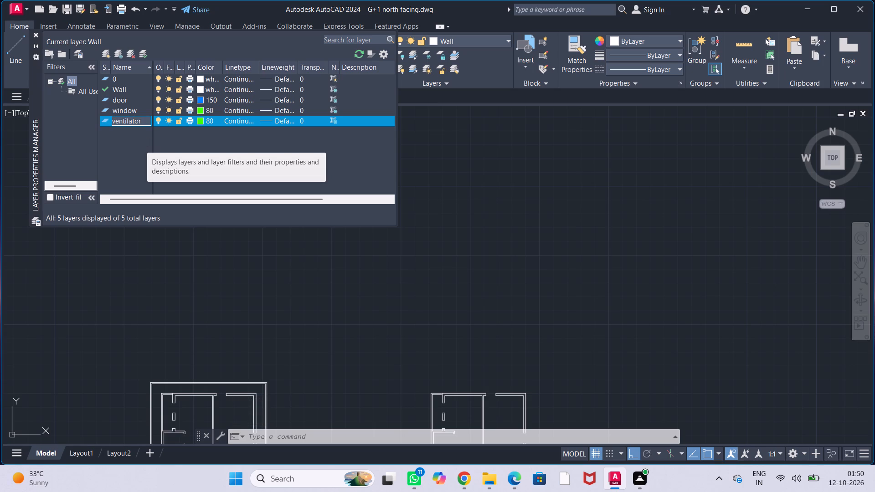
pyautogui.click(200, 120)
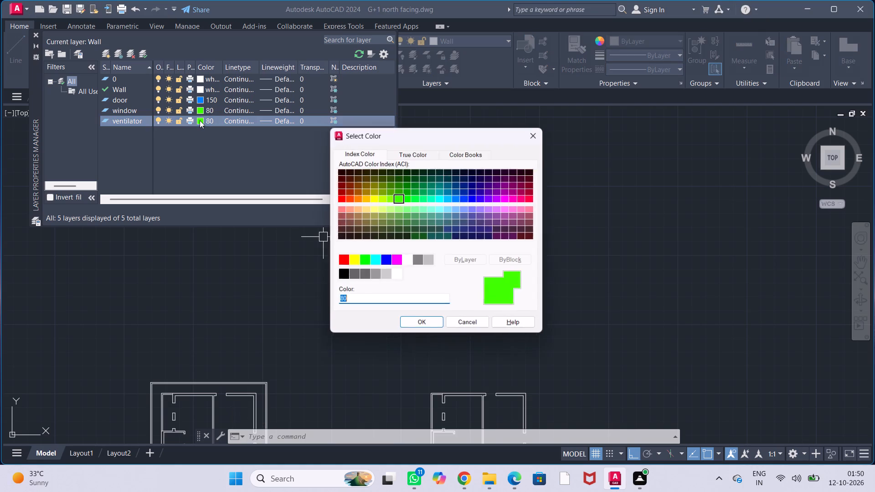
pyautogui.click(363, 199)
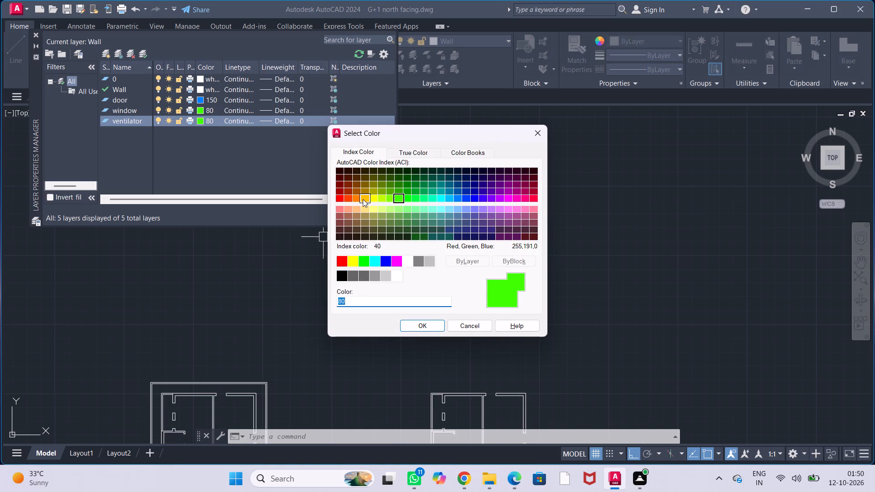
pyautogui.click(416, 327)
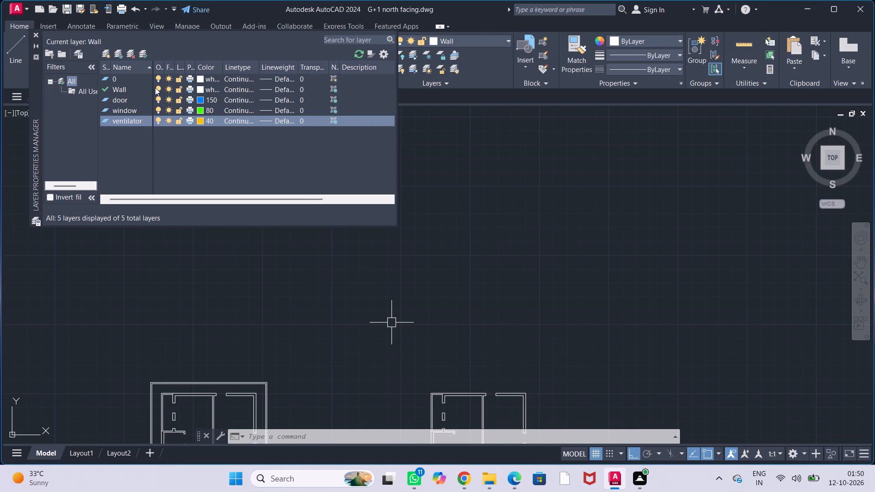
# Create a new layer named column and set its color to red.
pyautogui.click(120, 53)
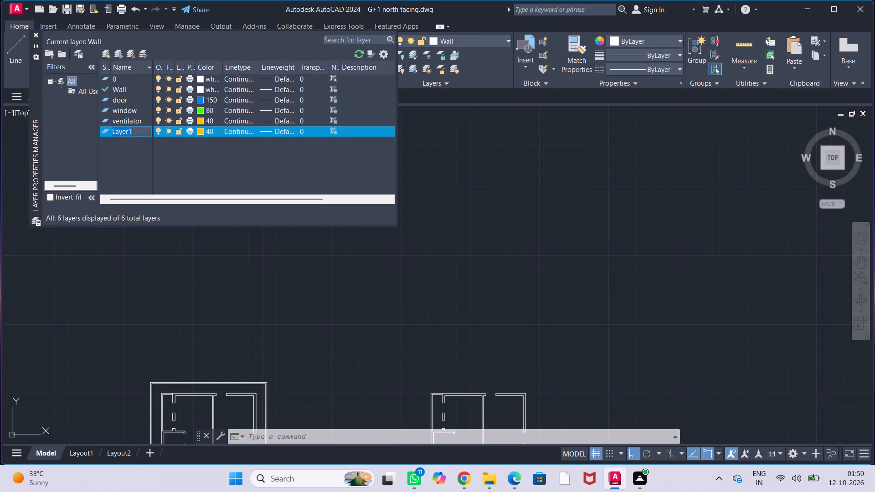
pyautogui.press('BackSpace')
pyautogui.write('column')
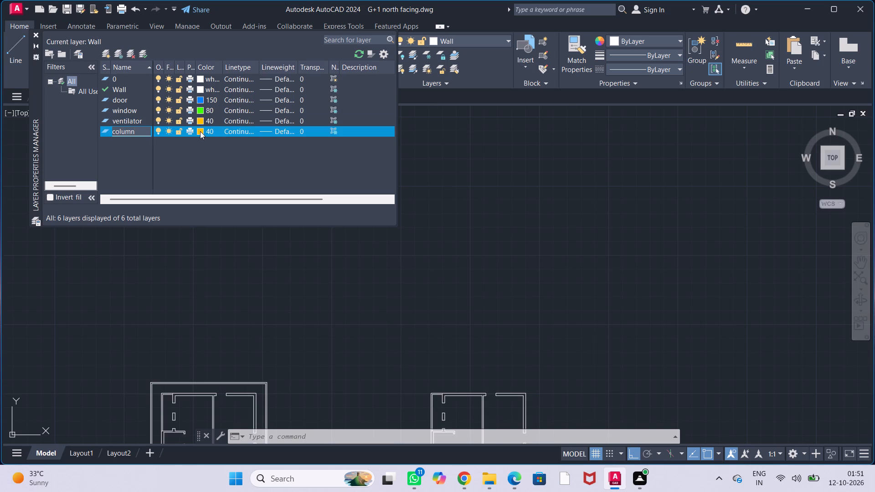
pyautogui.click(200, 131)
pyautogui.click(341, 261)
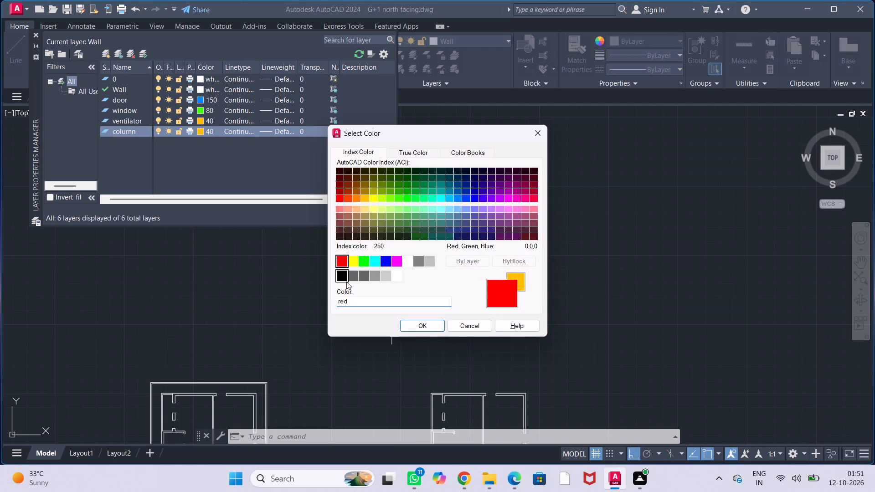
pyautogui.click(407, 325)
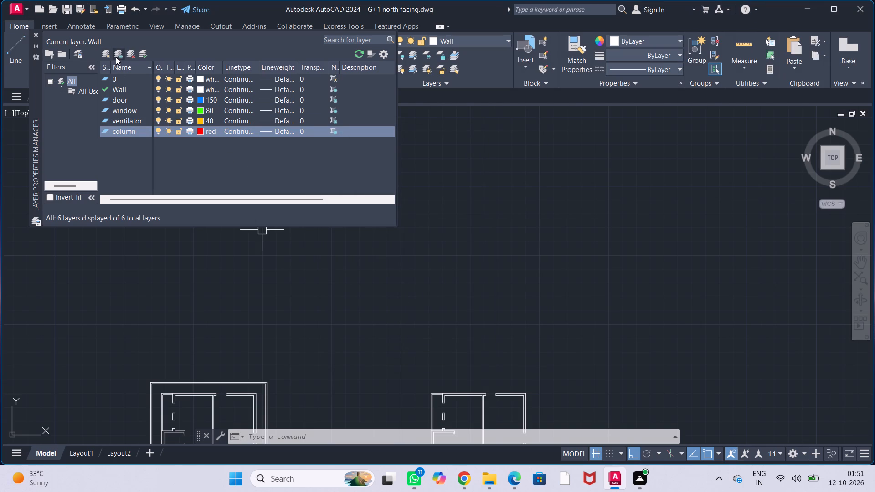
# Create a new layer named referance and set its color to index 200.
pyautogui.click(116, 57)
pyautogui.press('BackSpace')
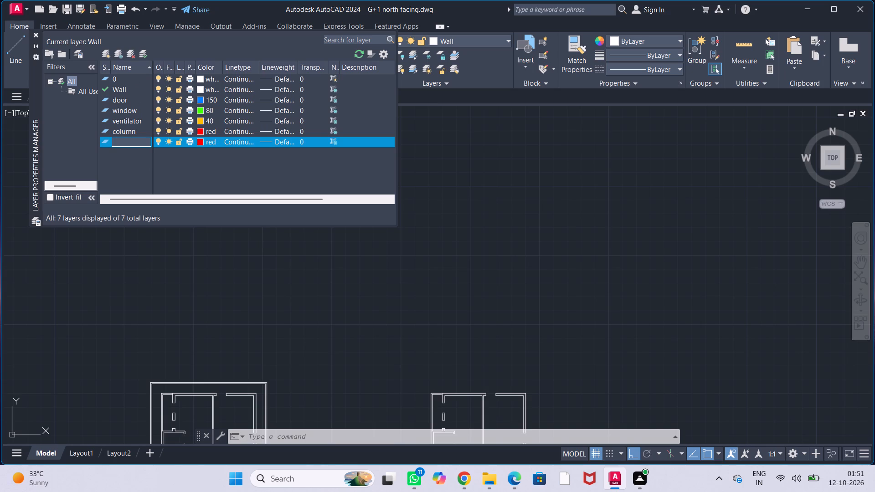
pyautogui.write('re')
pyautogui.write('ferance')
pyautogui.click(200, 142)
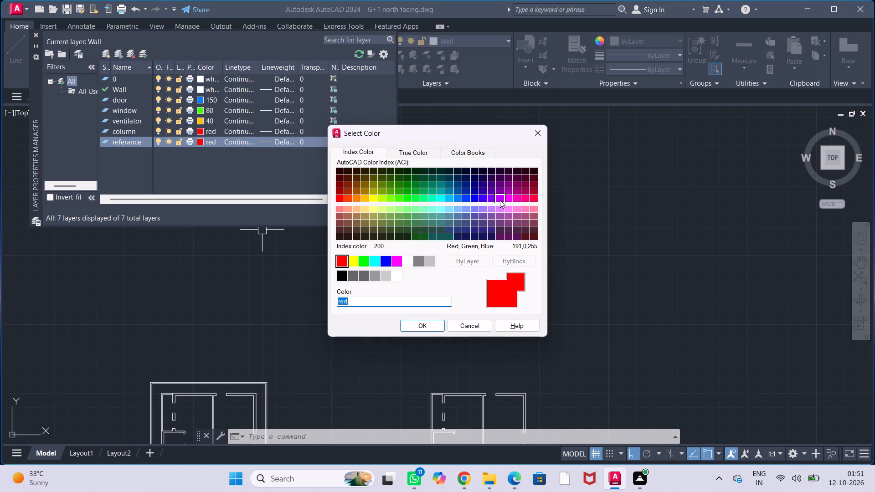
pyautogui.click(501, 200)
pyautogui.click(430, 323)
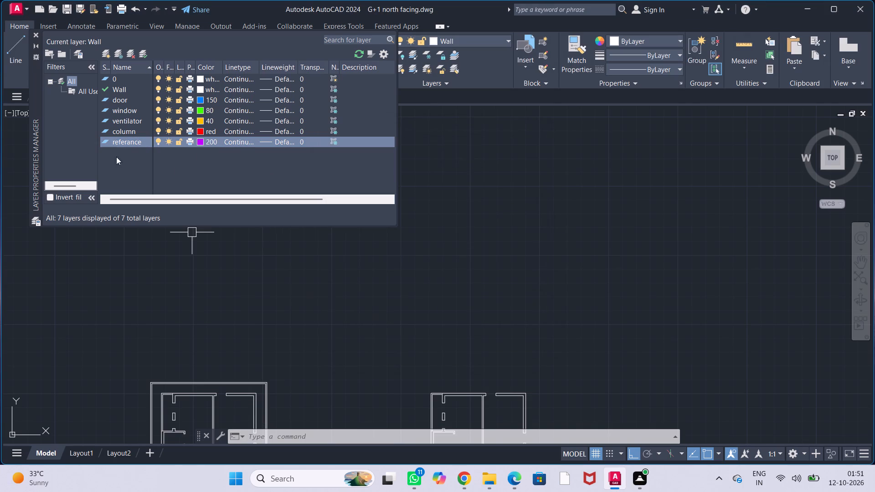
# Create a new layer named staircase and set its color to index 31.
pyautogui.click(121, 51)
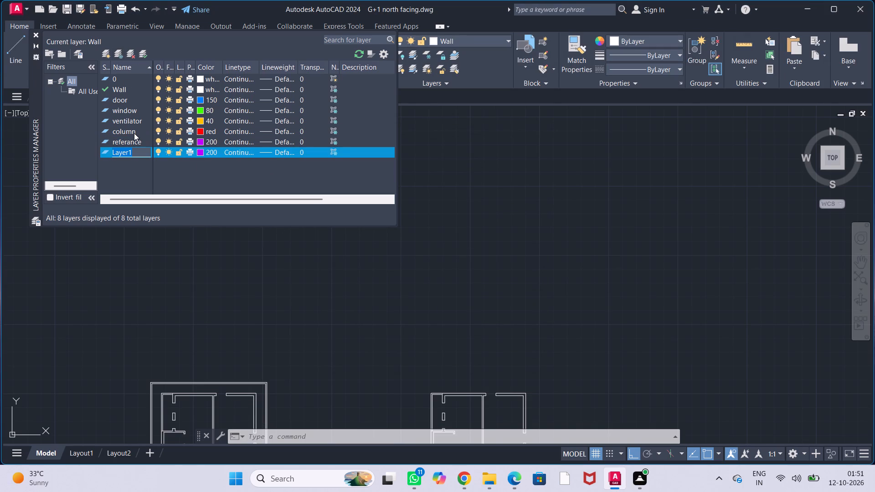
pyautogui.press('BackSpace')
pyautogui.write('sta')
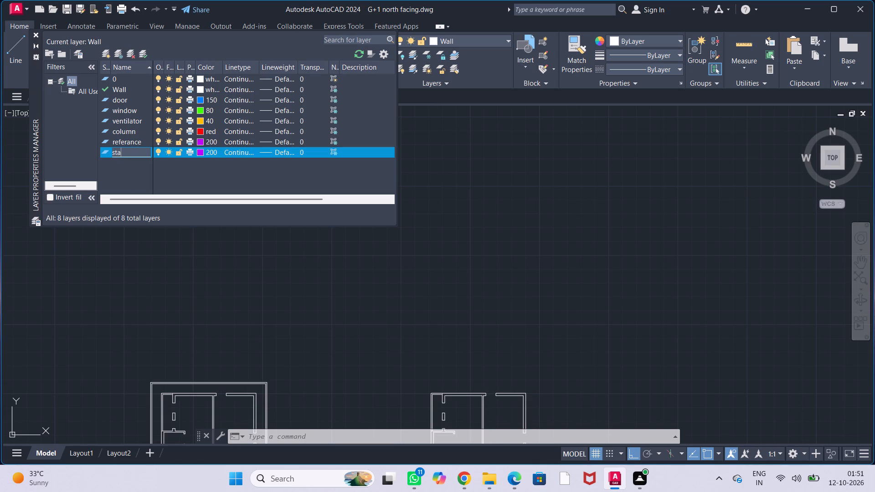
pyautogui.write('ir')
pyautogui.press('BackSpace')
pyautogui.press('BackSpace')
pyautogui.press('BackSpace')
pyautogui.write('aircase')
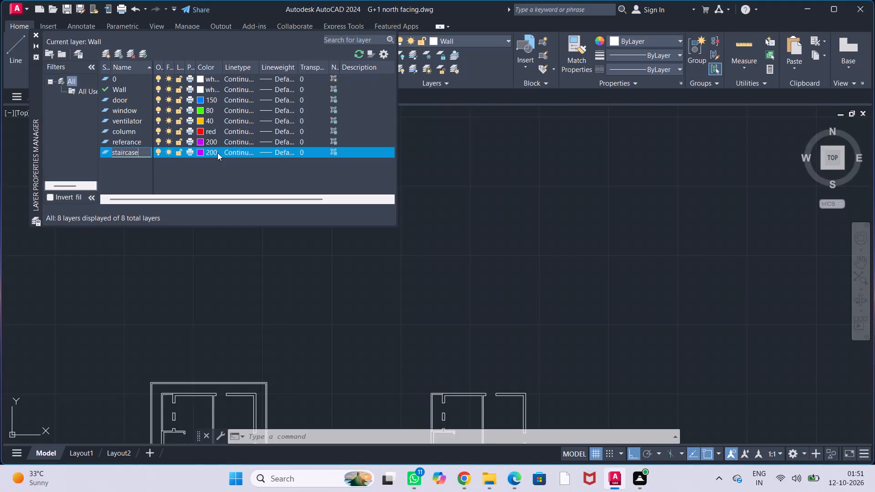
pyautogui.click(200, 149)
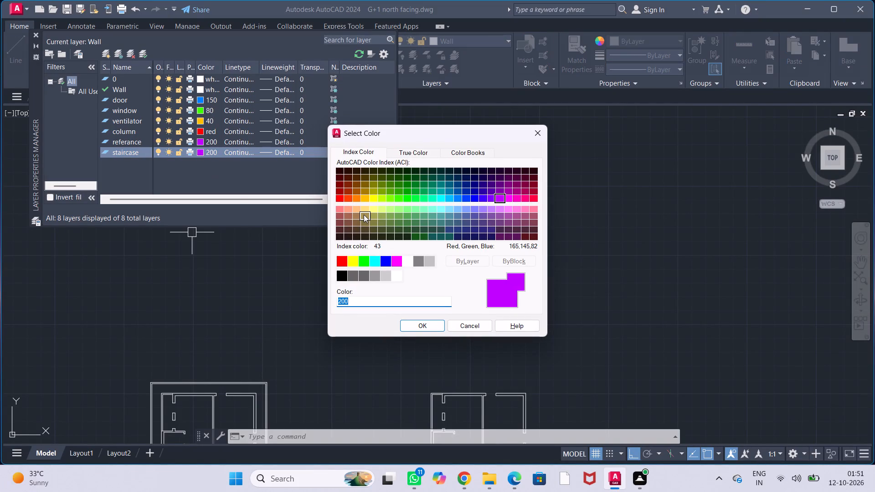
pyautogui.click(364, 215)
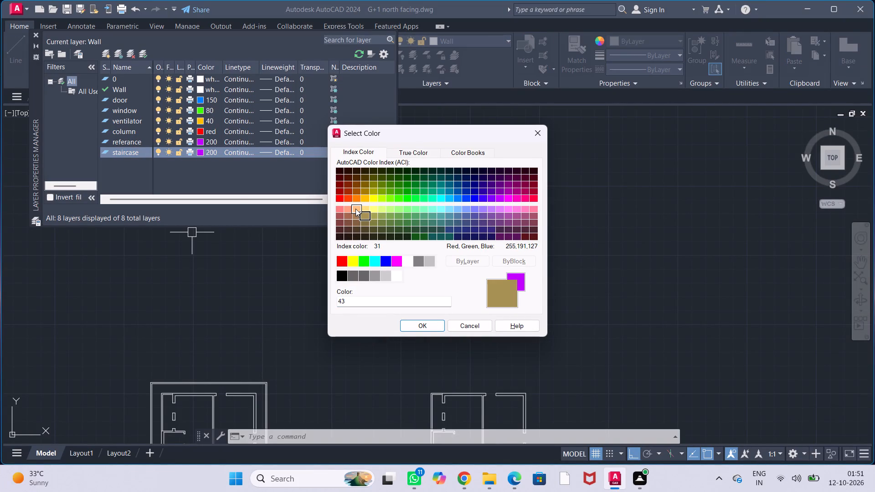
pyautogui.click(355, 209)
pyautogui.click(430, 326)
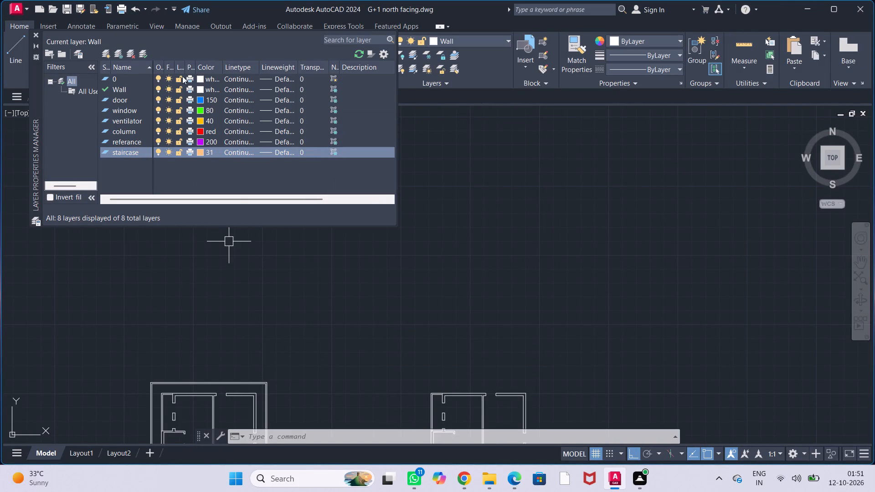
# Create a new layer named railing with color index 233, and close the layer manager.
pyautogui.click(117, 57)
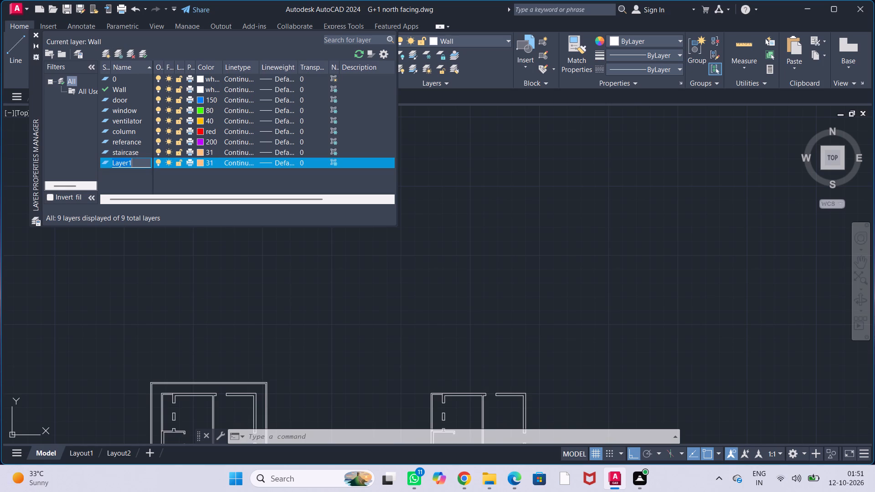
pyautogui.press('BackSpace')
pyautogui.write('railing')
pyautogui.click(196, 162)
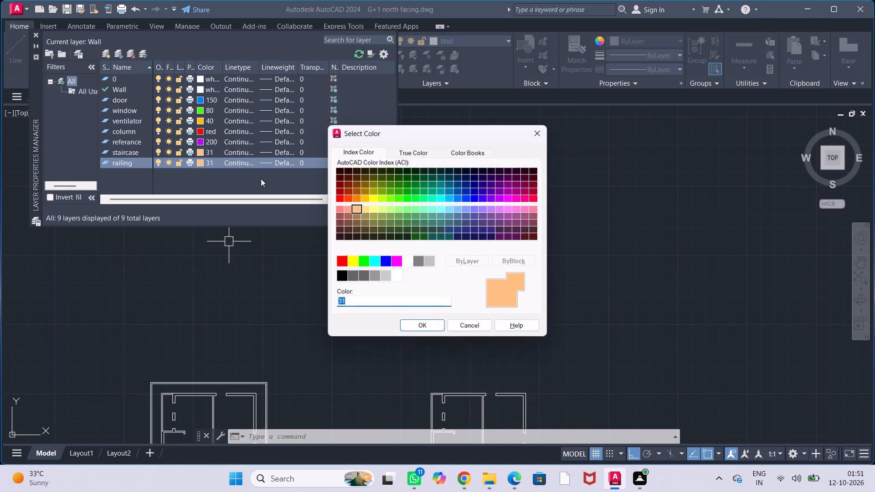
pyautogui.click(524, 215)
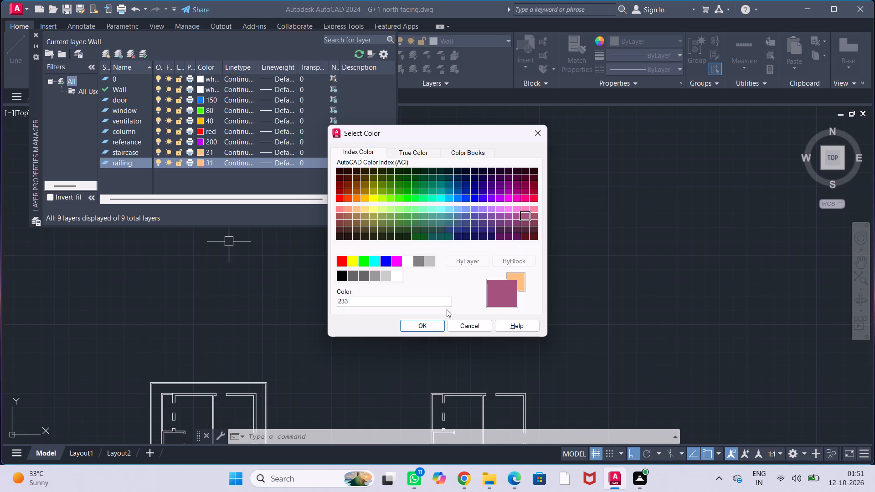
pyautogui.click(427, 325)
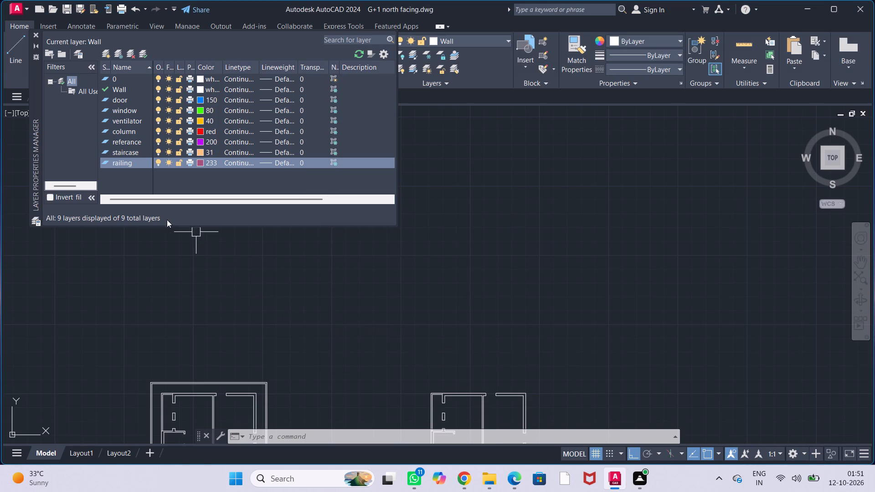
pyautogui.click(35, 35)
# Make the door layer the current layer.
pyautogui.click(453, 41)
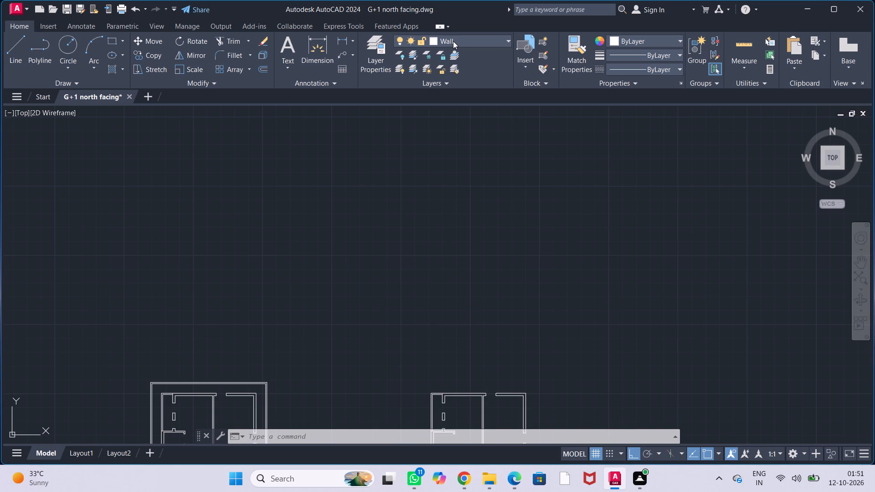
pyautogui.click(469, 86)
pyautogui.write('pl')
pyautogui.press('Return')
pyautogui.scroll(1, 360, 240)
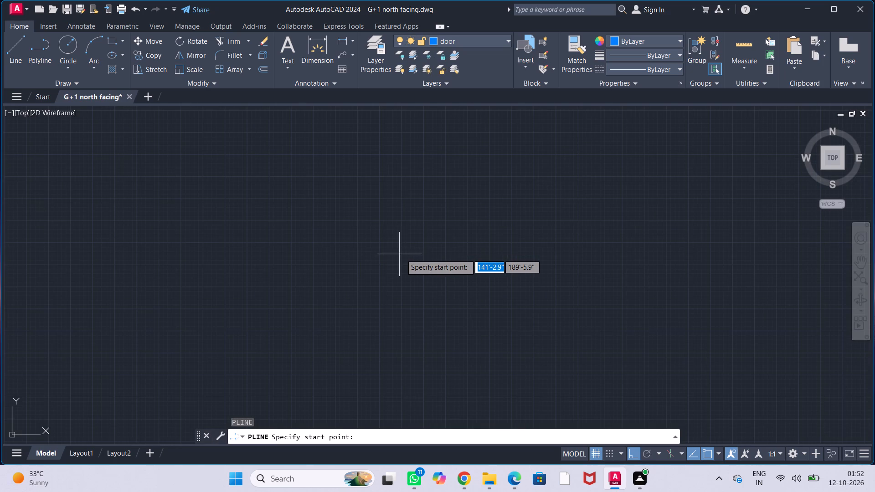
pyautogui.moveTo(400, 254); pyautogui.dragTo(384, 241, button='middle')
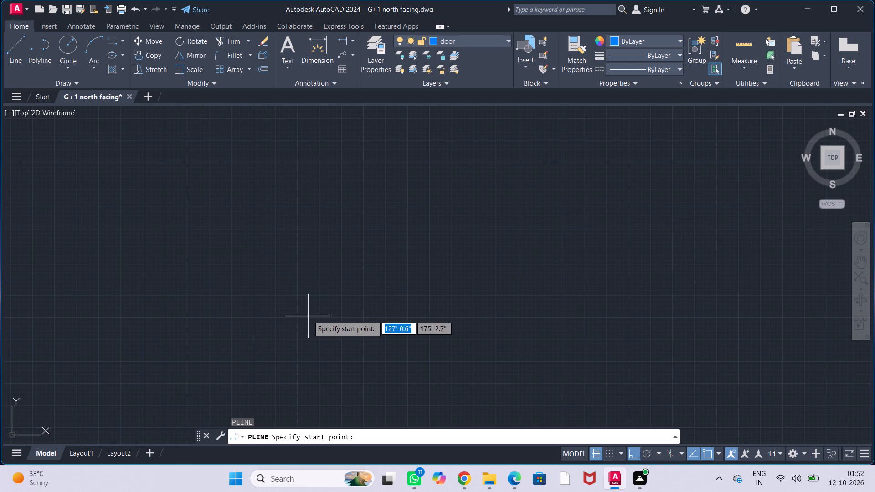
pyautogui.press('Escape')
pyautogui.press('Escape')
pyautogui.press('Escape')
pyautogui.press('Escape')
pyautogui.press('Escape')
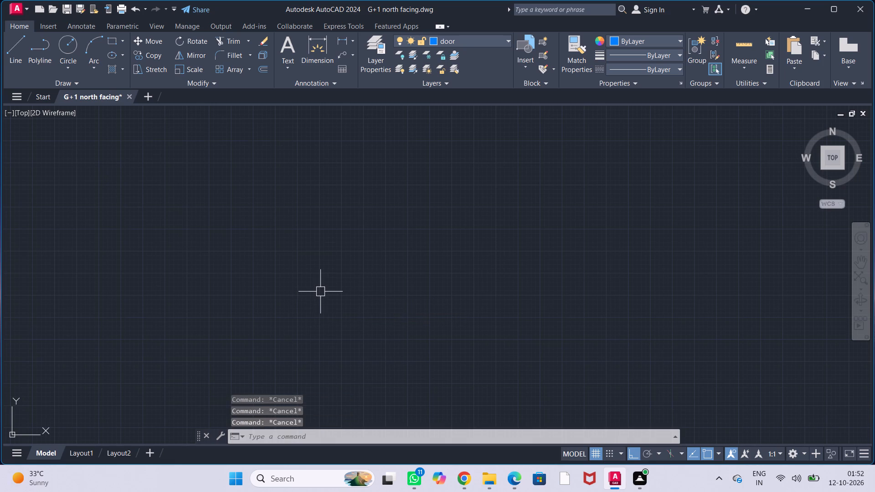
# Draw a 4' horizontal line in the empty drawing area on the door layer.
pyautogui.press('l')
pyautogui.press('Return')
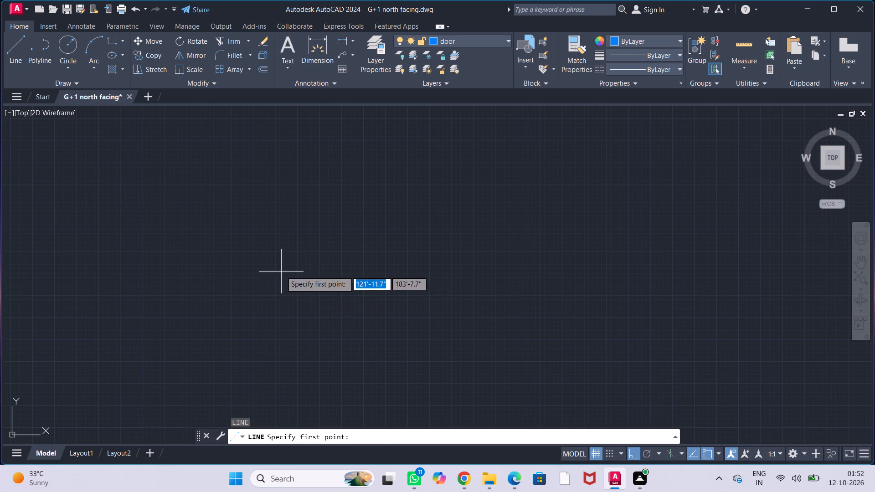
pyautogui.click(281, 271)
pyautogui.press('4')
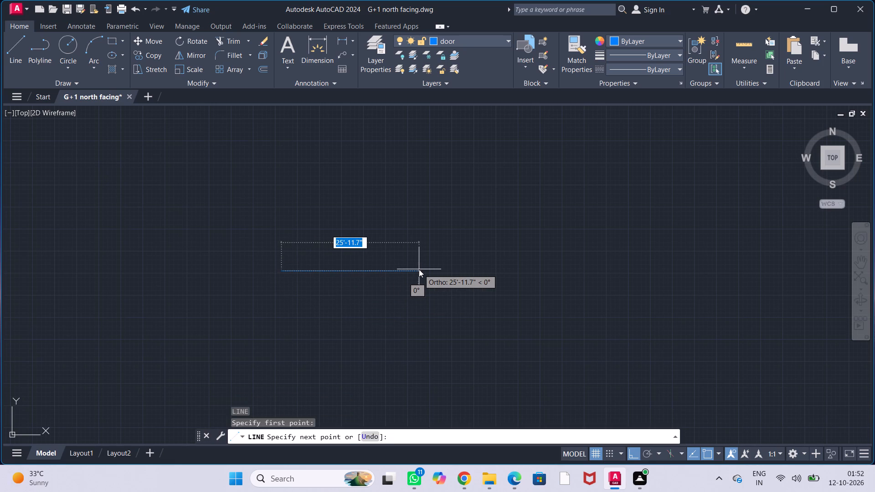
pyautogui.press("'")
pyautogui.press('Return')
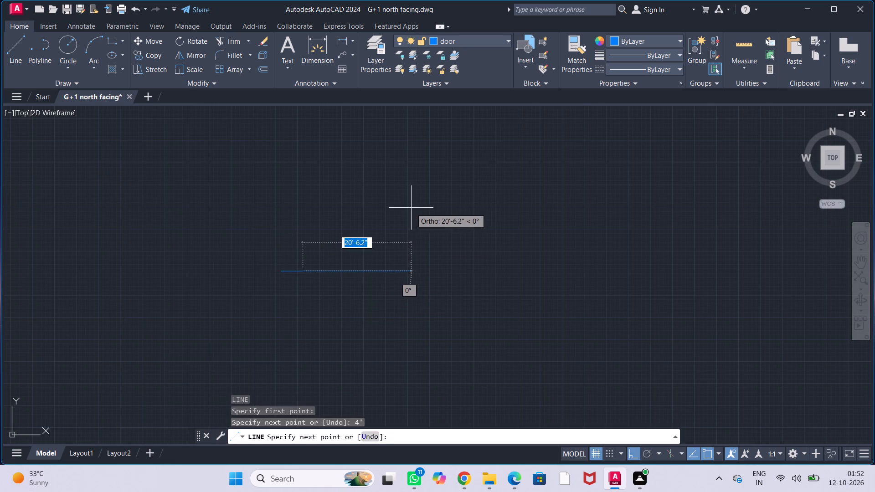
pyautogui.press('Escape')
pyautogui.press('Escape')
pyautogui.press('Escape')
pyautogui.press('Escape')
pyautogui.press('Escape')
# Draw a closed stepped jamb polyline beside the line: 4" left, 5" up, 2.5" right, 1.5" down, 1.5" right, and back to the start.
pyautogui.scroll(5, 278, 274)
pyautogui.scroll(1, 325, 243)
pyautogui.moveTo(324, 243); pyautogui.dragTo(332, 321, button='middle')
pyautogui.moveTo(293, 301); pyautogui.dragTo(317, 297, button='middle')
pyautogui.scroll(-1, 307, 282)
pyautogui.moveTo(299, 275); pyautogui.dragTo(320, 277, button='middle')
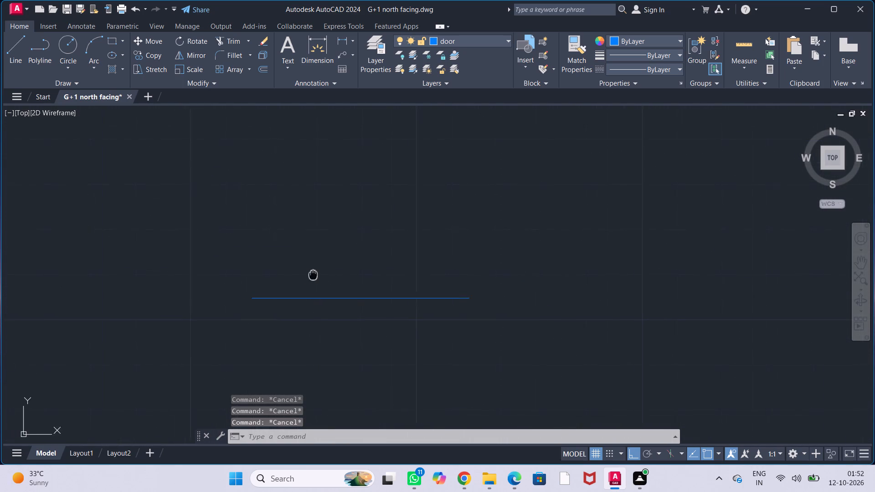
pyautogui.moveTo(320, 277); pyautogui.dragTo(325, 277, button='middle')
pyautogui.write('pl')
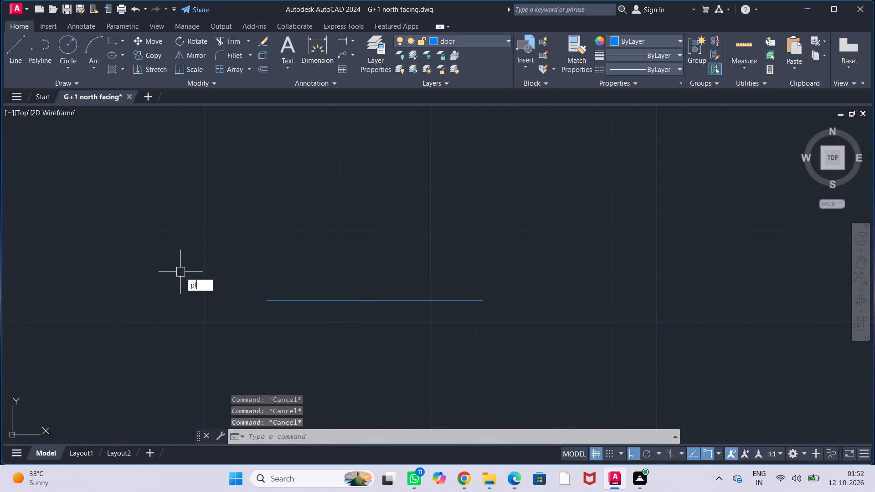
pyautogui.press('Return')
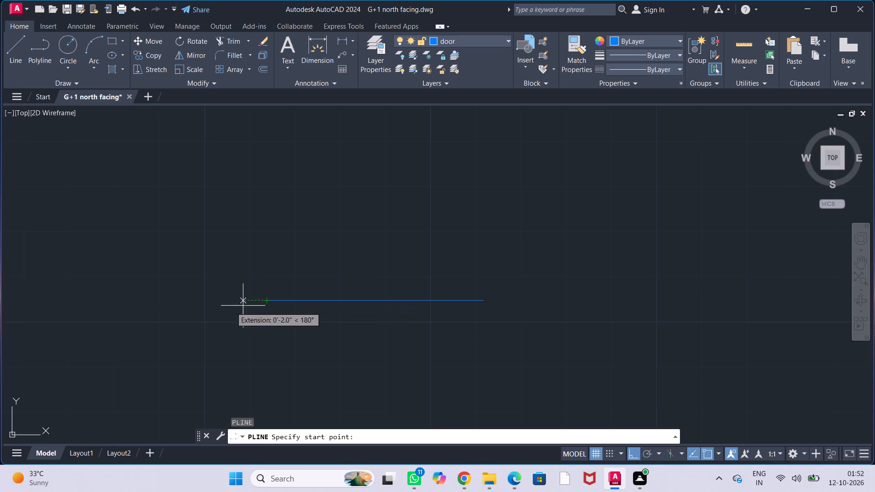
pyautogui.click(186, 312)
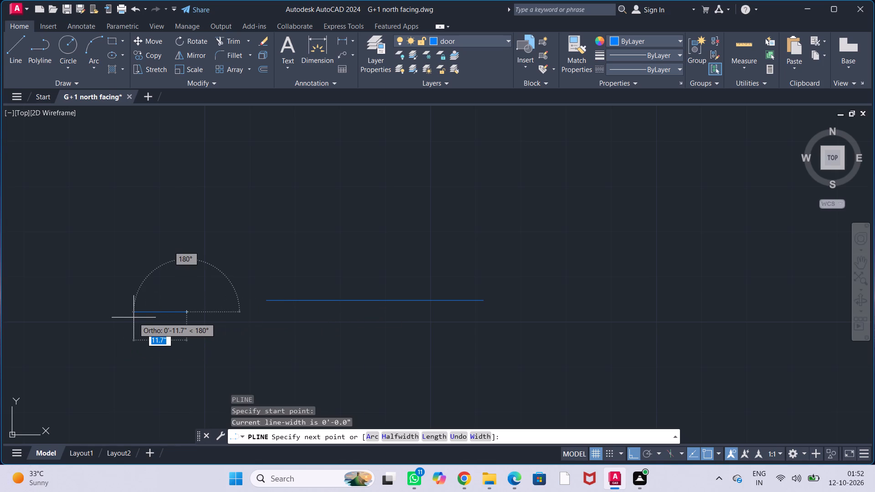
pyautogui.write('4"')
pyautogui.press('Return')
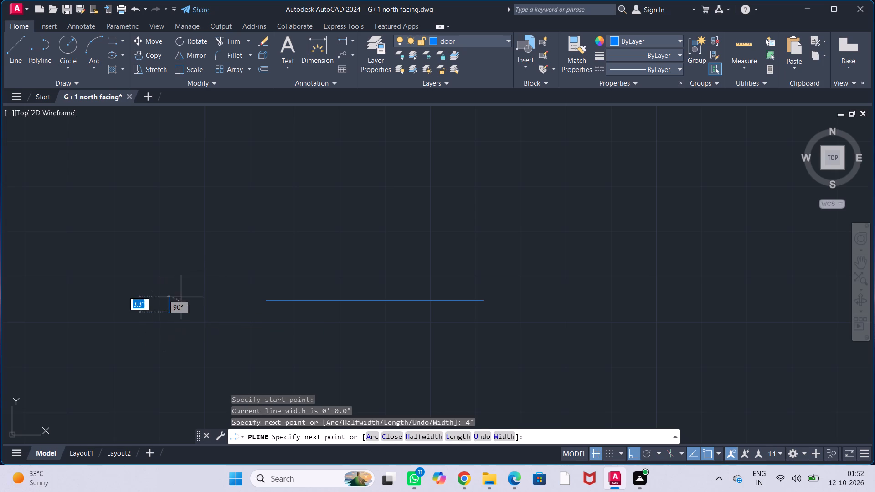
pyautogui.scroll(3, 179, 295)
pyautogui.moveTo(170, 308); pyautogui.dragTo(184, 272, button='middle')
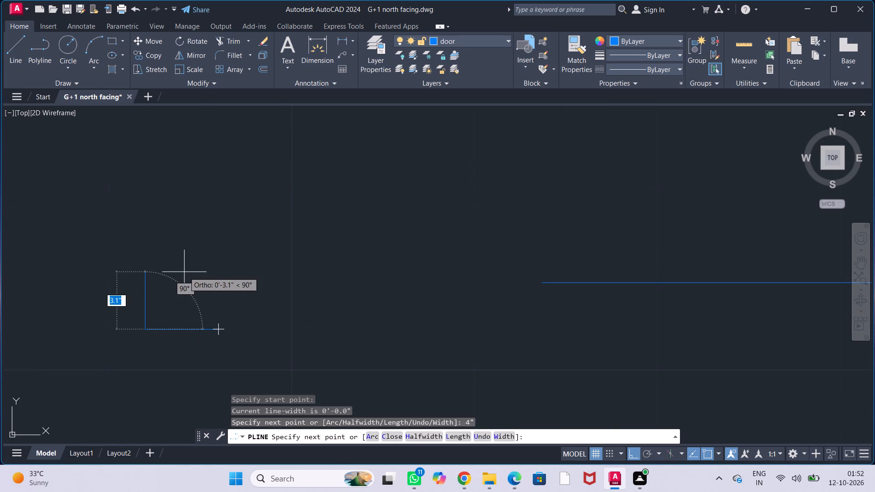
pyautogui.write('5"')
pyautogui.press('Return')
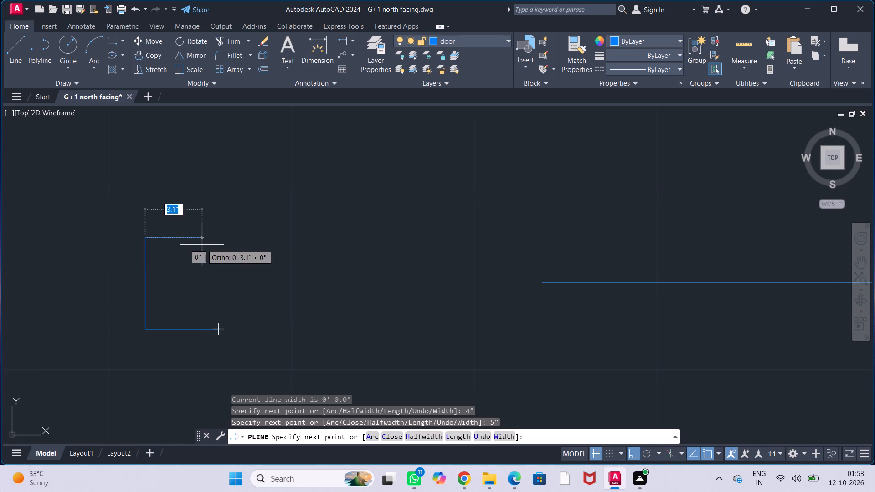
pyautogui.write('2.5"')
pyautogui.press('Return')
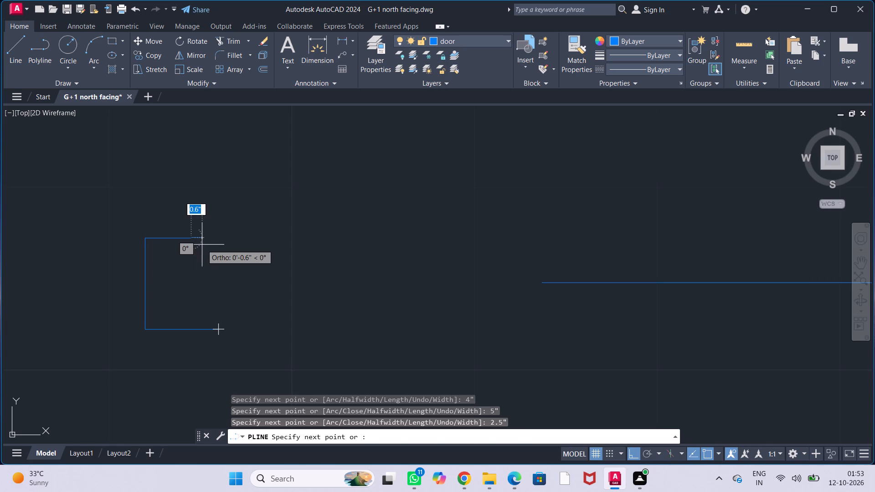
pyautogui.write('1.5"')
pyautogui.press('Return')
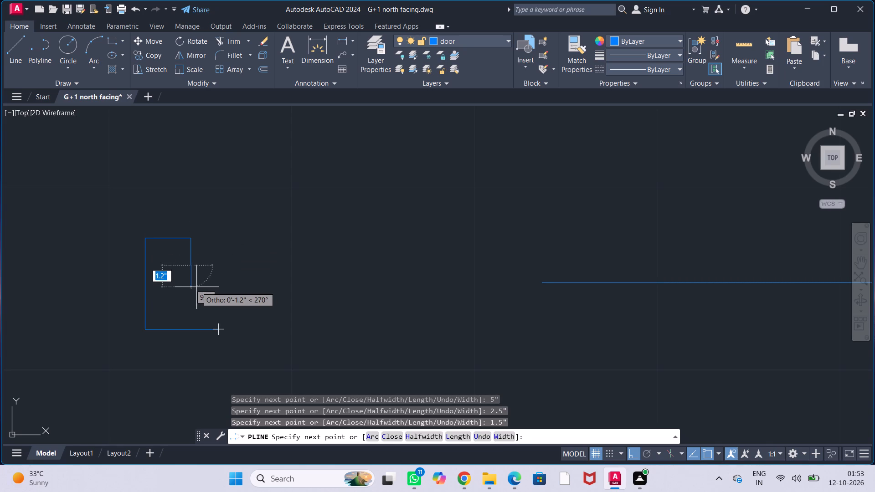
pyautogui.write('1.5"')
pyautogui.press('Return')
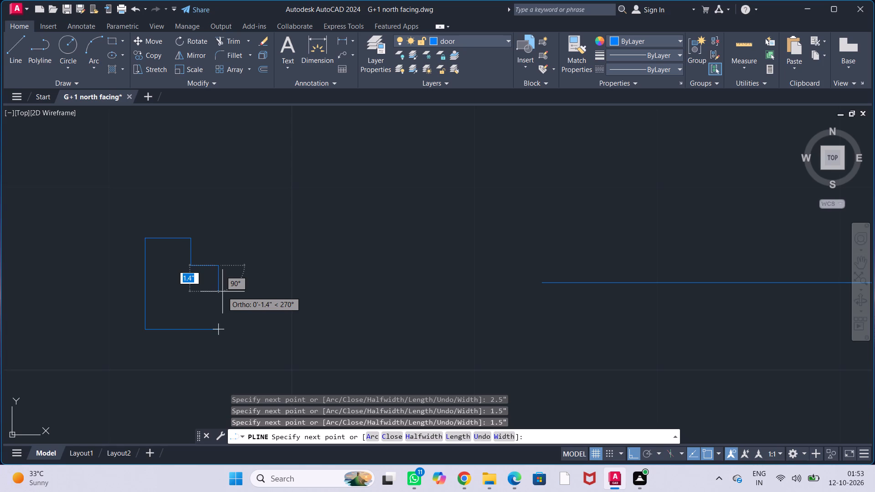
pyautogui.click(219, 330)
pyautogui.press('Escape')
pyautogui.press('Escape')
pyautogui.press('Escape')
pyautogui.press('Escape')
pyautogui.press('Escape')
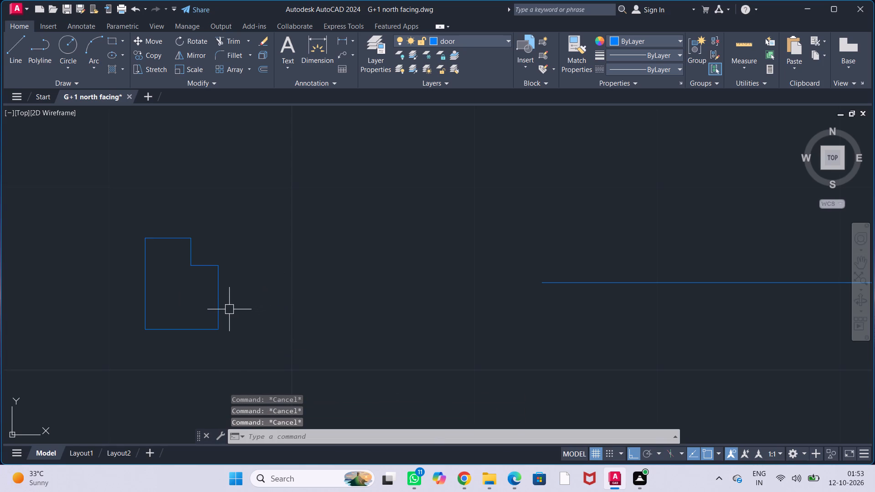
# Move the stepped jamb profile from its bottom edge's midpoint to the left endpoint of the 4' line.
pyautogui.click(177, 333)
pyautogui.scroll(-1, 280, 308)
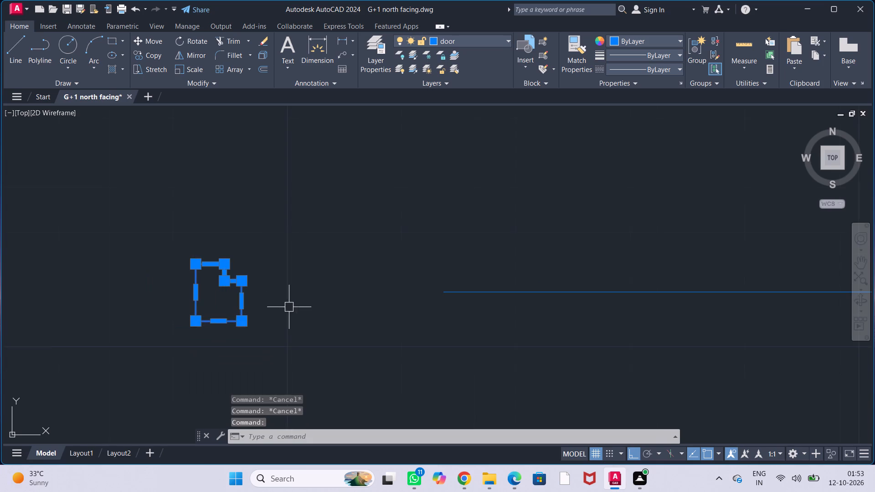
pyautogui.moveTo(314, 306); pyautogui.dragTo(263, 305, button='middle')
pyautogui.press('m')
pyautogui.press('Return')
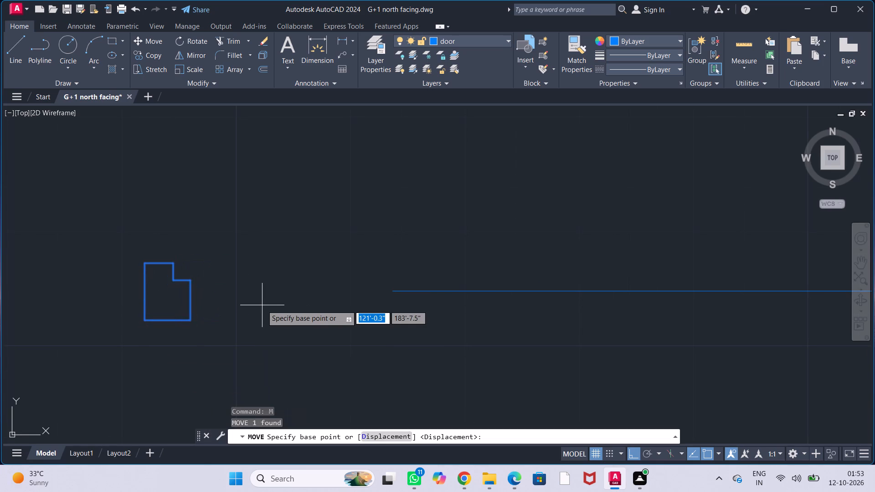
pyautogui.click(169, 323)
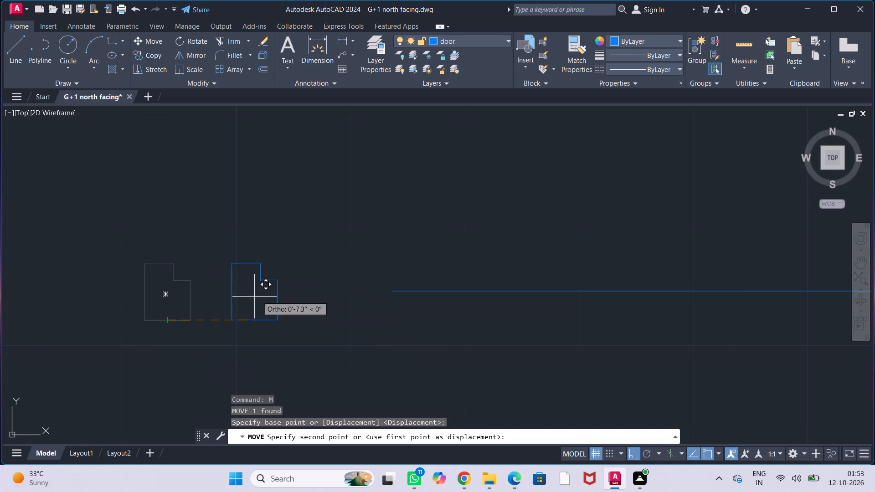
pyautogui.click(396, 291)
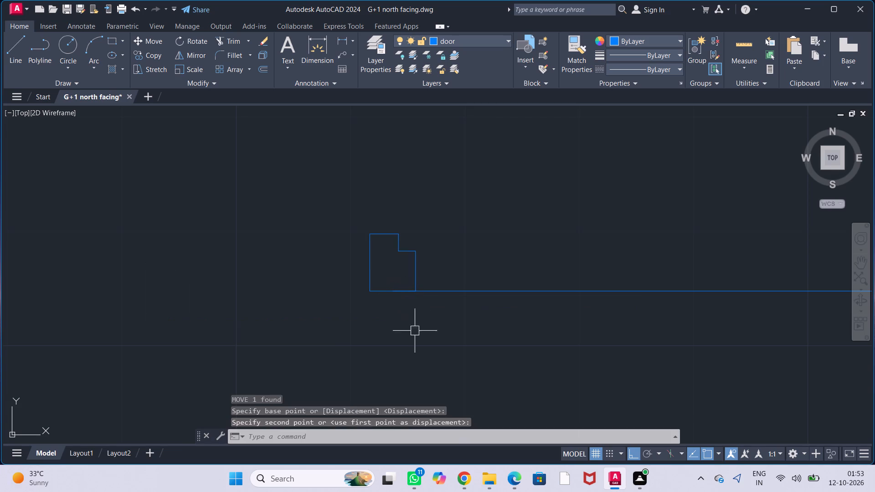
pyautogui.press('Escape')
pyautogui.press('Escape')
pyautogui.press('Escape')
pyautogui.press('Escape')
# Mirror the jamb profile about a vertical axis through the 4' line's midpoint, keeping the original.
pyautogui.scroll(-2, 448, 333)
pyautogui.moveTo(489, 349); pyautogui.dragTo(409, 341, button='middle')
pyautogui.scroll(1, 388, 327)
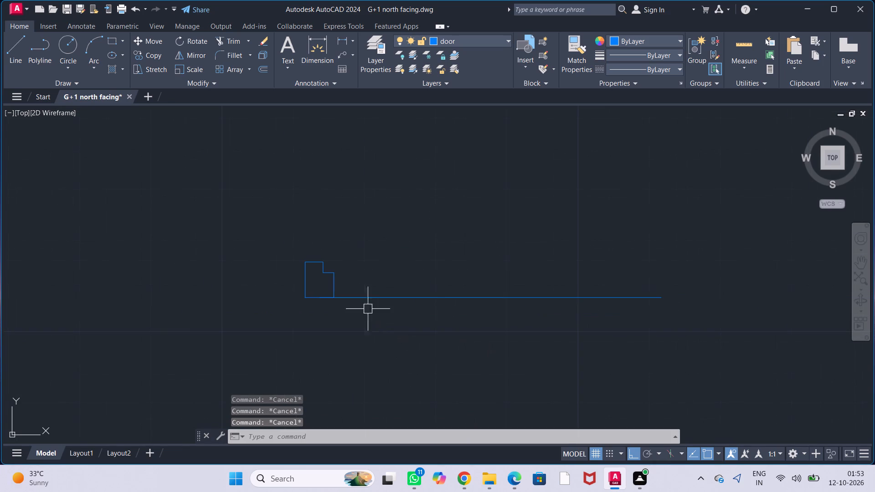
pyautogui.click(334, 282)
pyautogui.write('mi')
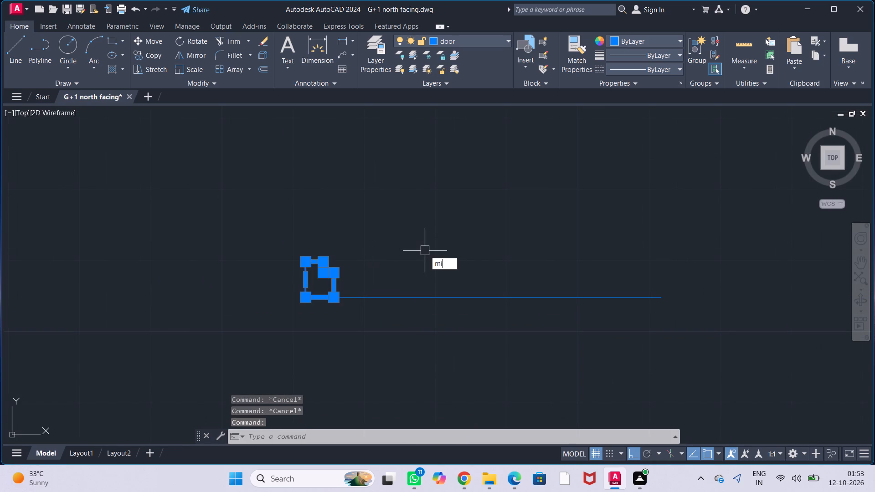
pyautogui.press('Return')
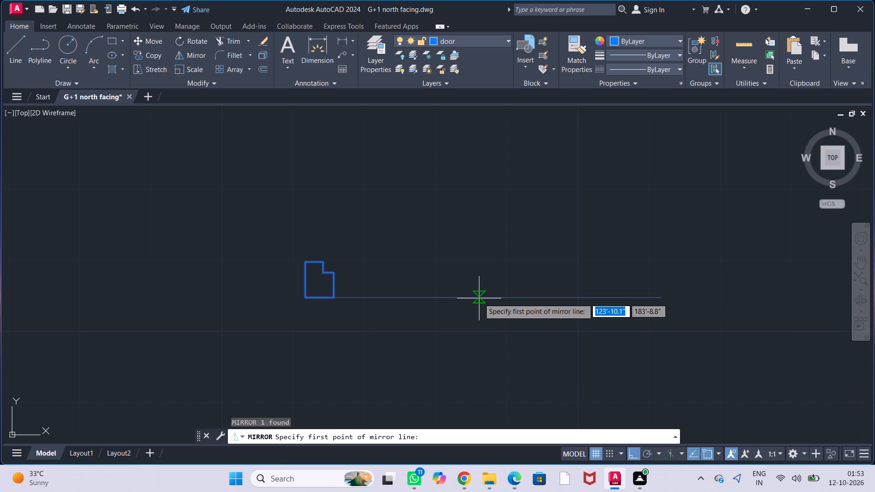
pyautogui.click(489, 298)
pyautogui.click(489, 255)
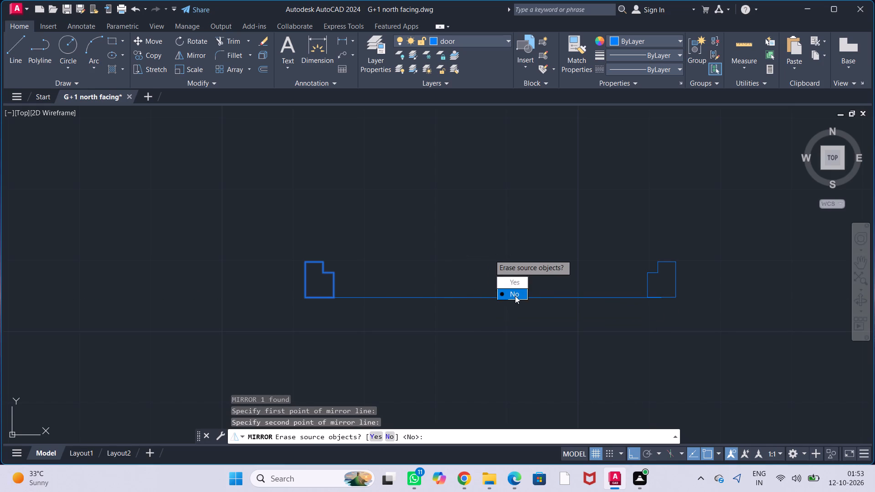
pyautogui.moveTo(515, 296); pyautogui.dragTo(489, 255)
pyautogui.press('Escape')
pyautogui.press('Escape')
pyautogui.press('Escape')
pyautogui.press('Escape')
pyautogui.press('Escape')
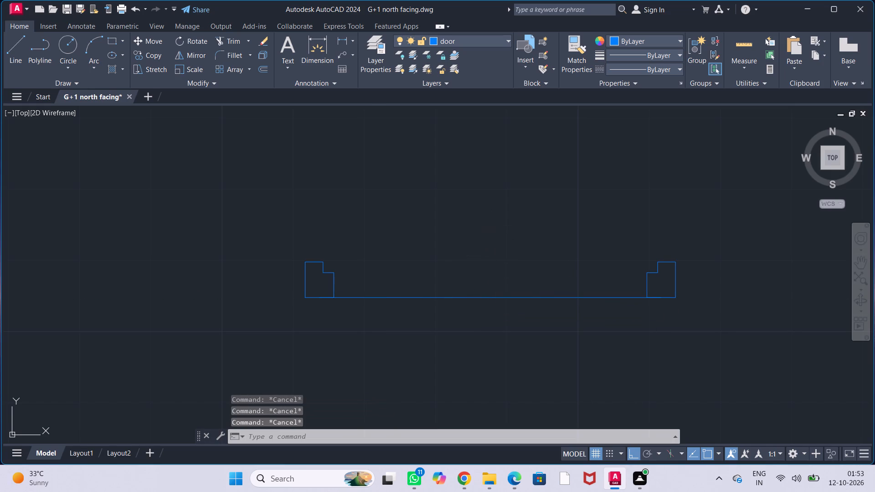
# Move the left jamb 2" to the right so its outer bottom corner meets the line's left end.
pyautogui.scroll(-1, 491, 227)
pyautogui.moveTo(491, 228); pyautogui.dragTo(442, 239, button='middle')
pyautogui.scroll(1, 442, 243)
pyautogui.moveTo(442, 244); pyautogui.dragTo(431, 244, button='middle')
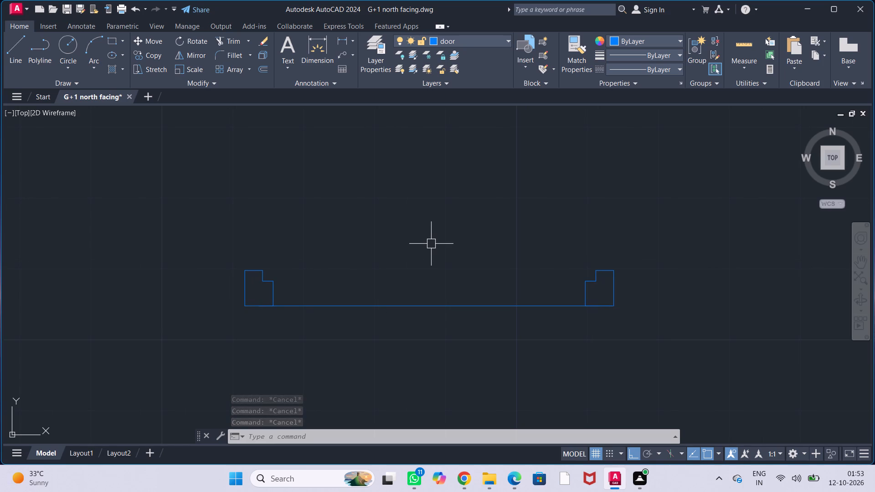
pyautogui.click(271, 289)
pyautogui.scroll(2, 259, 314)
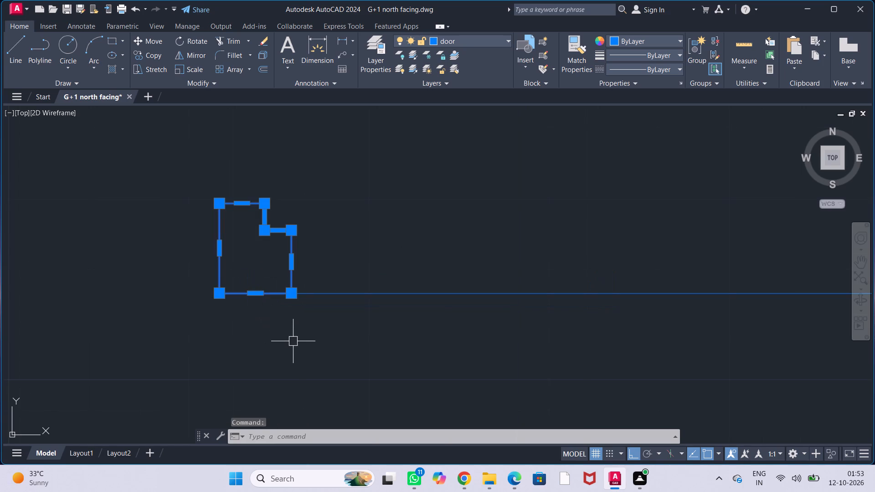
pyautogui.press('m')
pyautogui.press('Return')
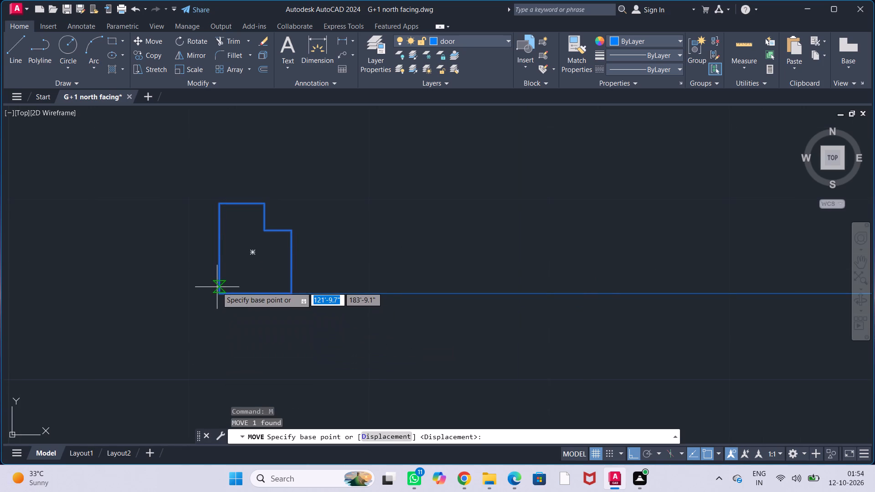
pyautogui.click(218, 294)
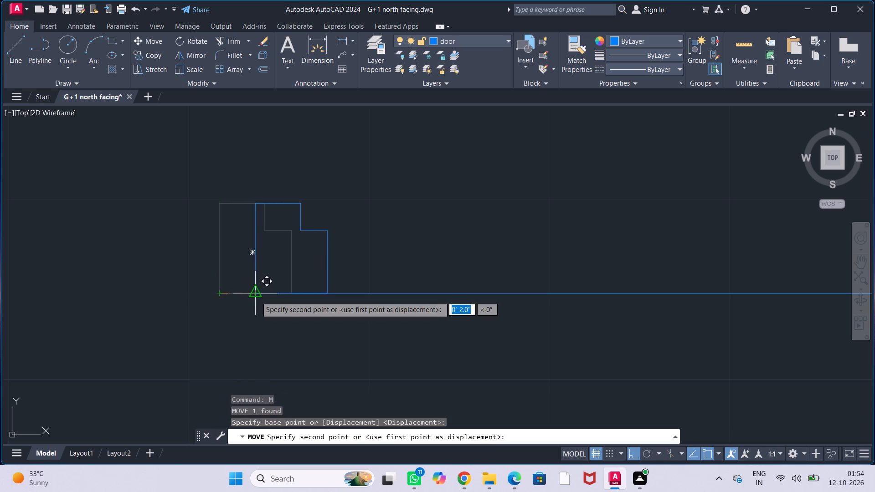
pyautogui.click(256, 297)
pyautogui.scroll(-2, 362, 328)
pyautogui.moveTo(409, 329); pyautogui.dragTo(361, 317, button='middle')
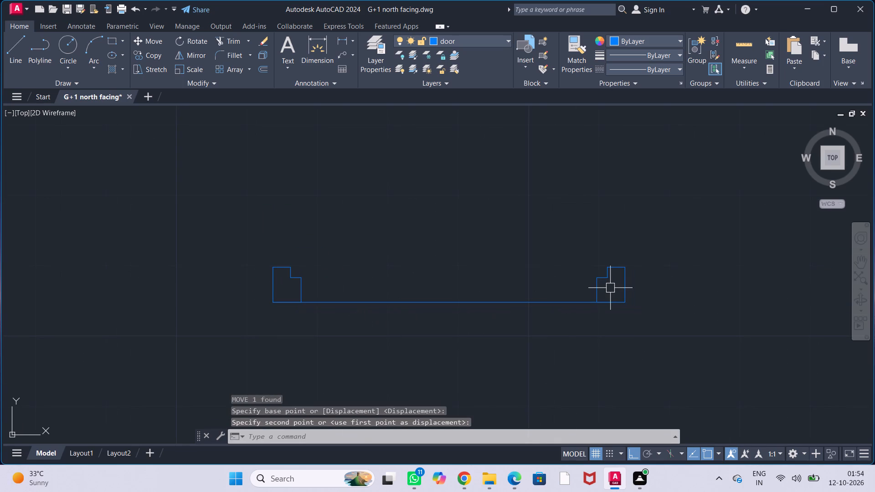
# Move the right jamb inward so its outer bottom corner meets the line's right end.
pyautogui.click(623, 287)
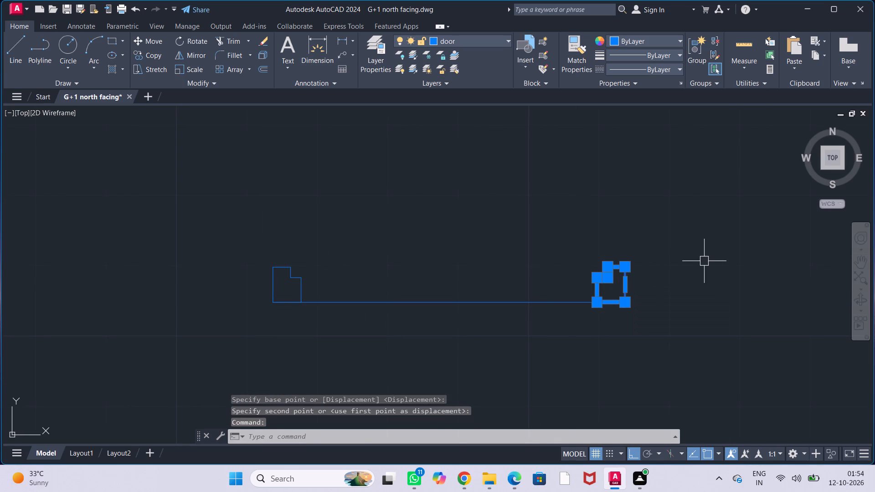
pyautogui.press('m')
pyautogui.press('Return')
pyautogui.click(628, 302)
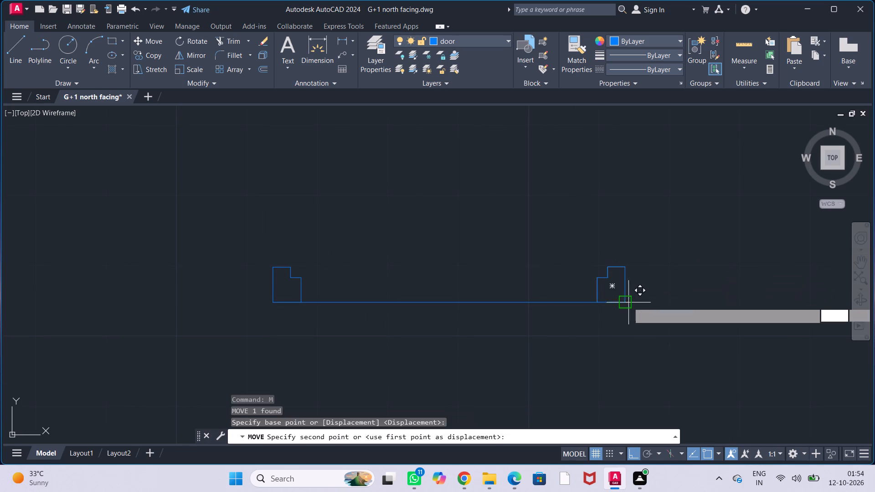
pyautogui.click(612, 301)
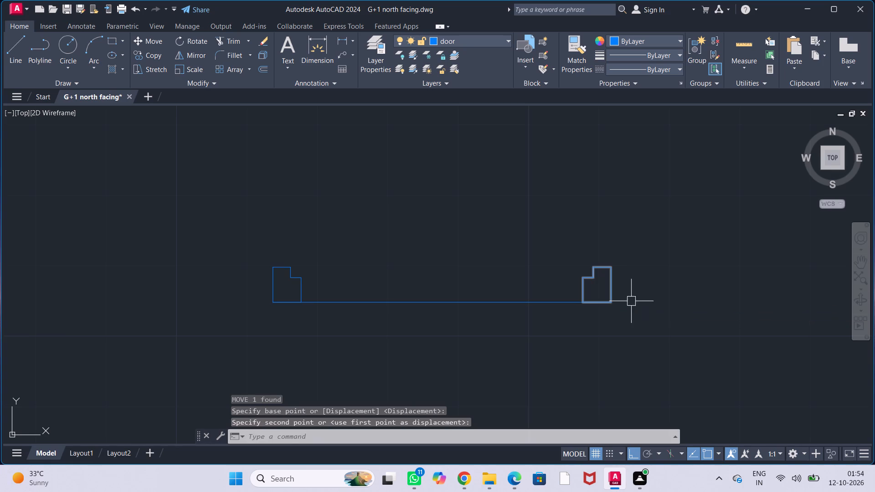
pyautogui.press('Escape')
pyautogui.press('Escape')
pyautogui.press('Escape')
pyautogui.press('Escape')
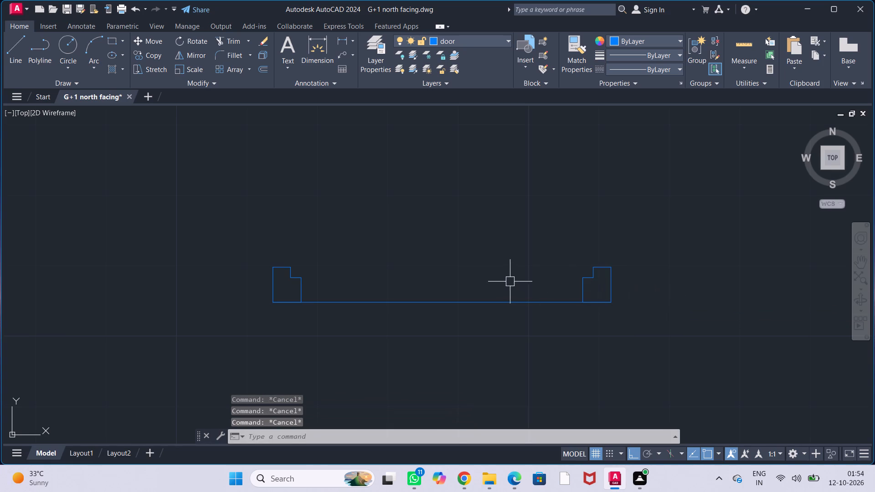
# Draw a 1.5" by 1'9.5" vertical rectangle for a door leaf in the empty area above the jambs.
pyautogui.scroll(-1, 503, 276)
pyautogui.moveTo(499, 262); pyautogui.dragTo(474, 292, button='middle')
pyautogui.scroll(1, 462, 289)
pyautogui.moveTo(457, 293); pyautogui.dragTo(456, 276, button='middle')
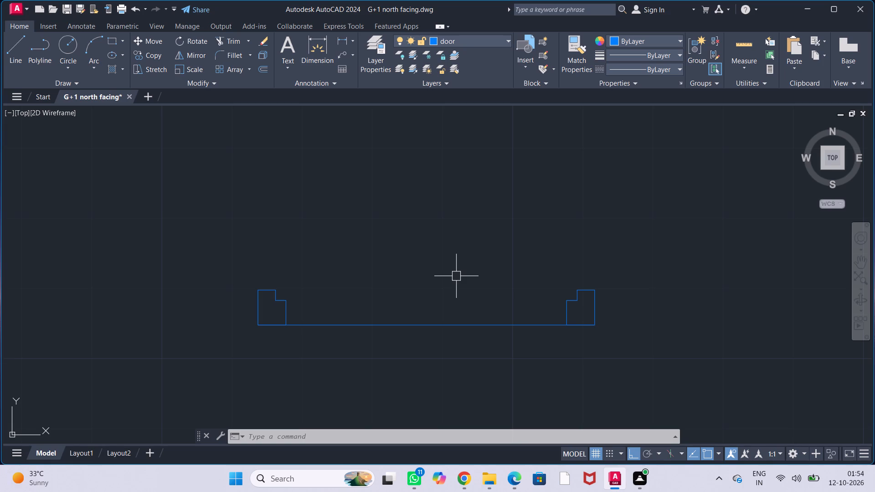
pyautogui.scroll(-1, 456, 276)
pyautogui.moveTo(454, 268); pyautogui.dragTo(452, 297, button='middle')
pyautogui.moveTo(432, 286); pyautogui.dragTo(439, 297, button='middle')
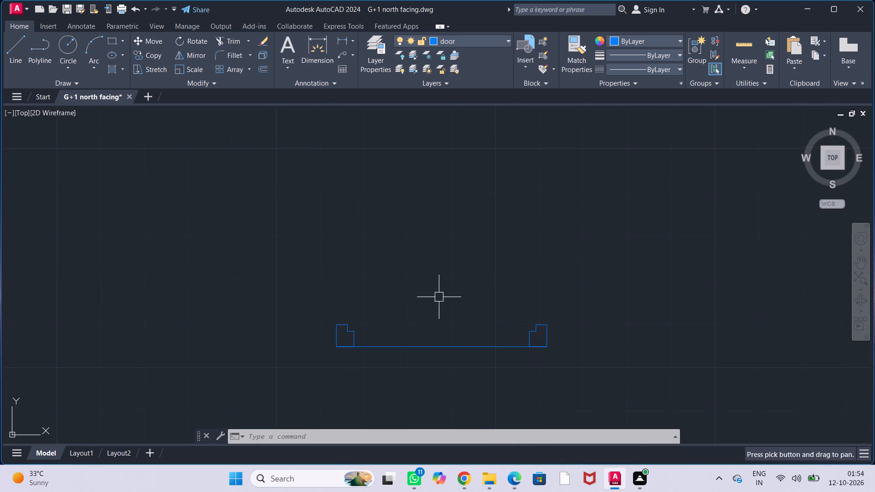
pyautogui.write('rec')
pyautogui.press('Return')
pyautogui.click(163, 183)
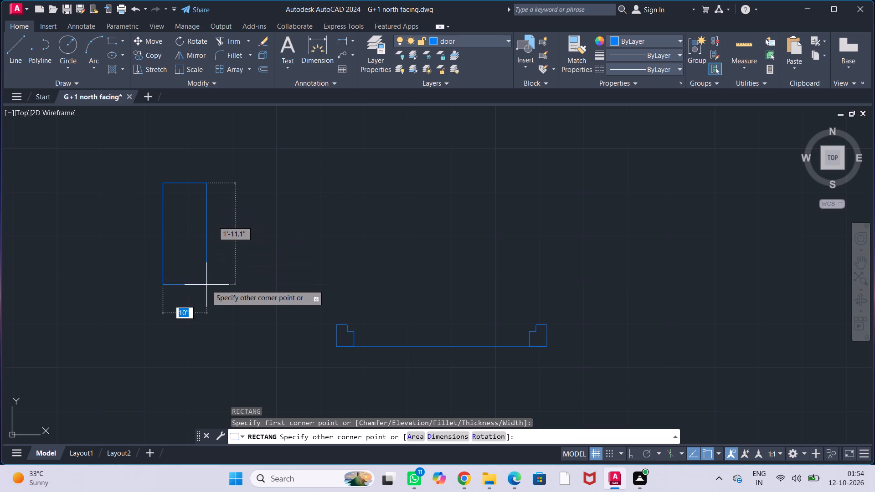
pyautogui.write('1.5')
pyautogui.hotkey('shift', '"')
pyautogui.press(',')
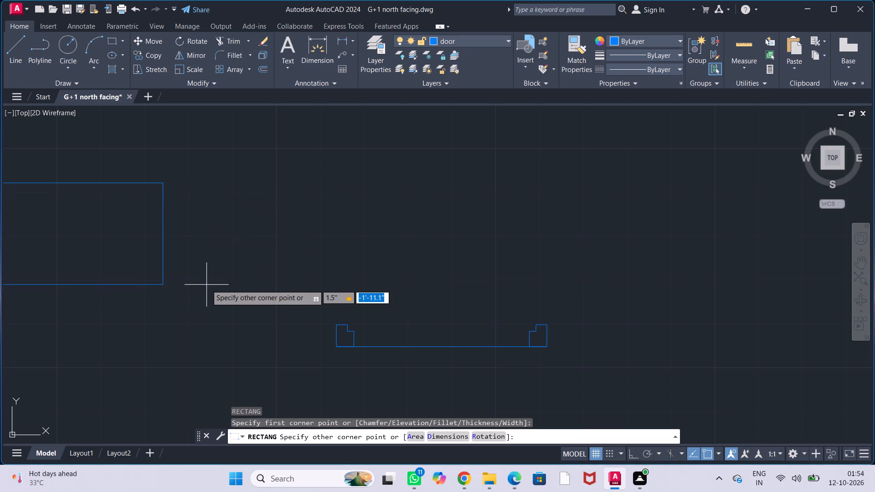
pyautogui.press('1')
pyautogui.press("'")
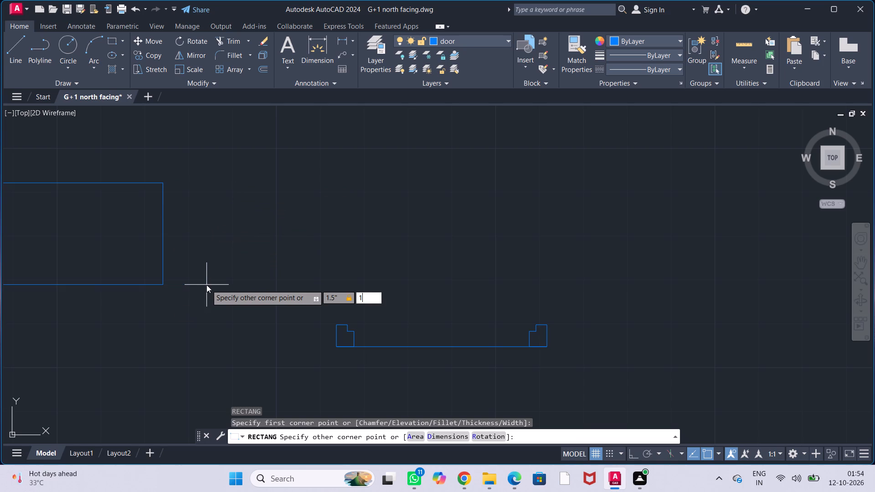
pyautogui.press('9')
pyautogui.write('.5')
pyautogui.hotkey('shift', '"')
pyautogui.press('Return')
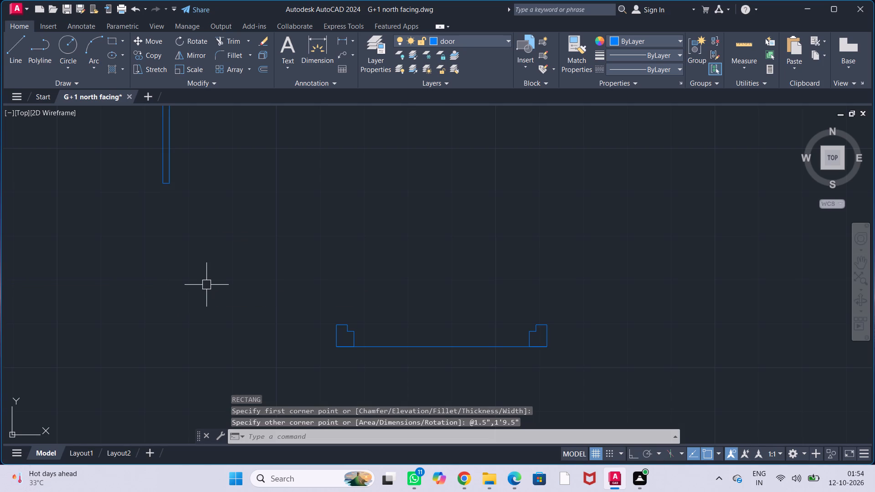
# Move the door leaf rectangle from its bottom-left corner to the inner corner of the left jamb's notch.
pyautogui.scroll(-1, 197, 294)
pyautogui.click(198, 225)
pyautogui.click(150, 173)
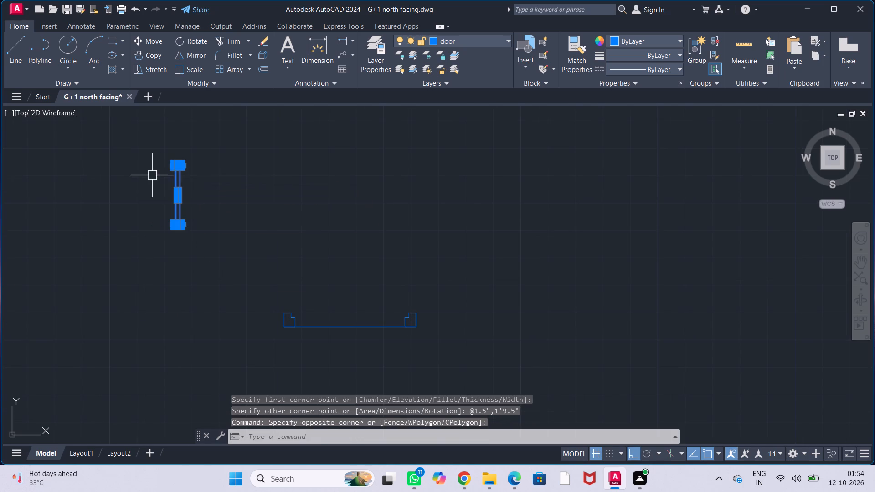
pyautogui.press('Escape')
pyautogui.press('Escape')
pyautogui.press('Escape')
pyautogui.moveTo(201, 240); pyautogui.dragTo(197, 227)
pyautogui.click(158, 177)
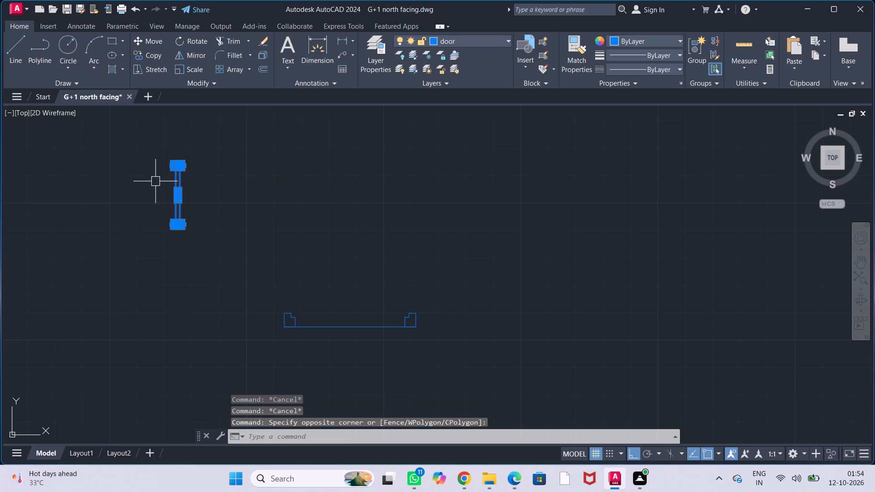
pyautogui.press('c')
pyautogui.press('BackSpace')
pyautogui.press('m')
pyautogui.press('Return')
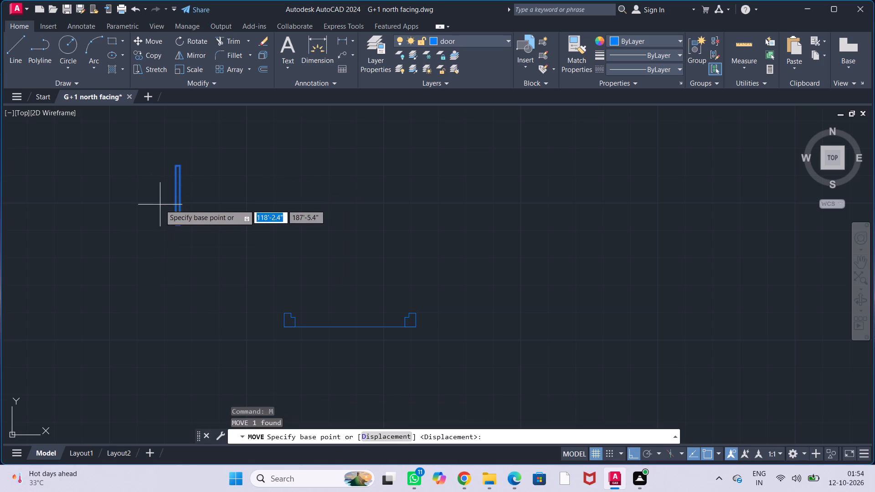
pyautogui.scroll(2, 178, 231)
pyautogui.click(167, 215)
pyautogui.scroll(-2, 416, 386)
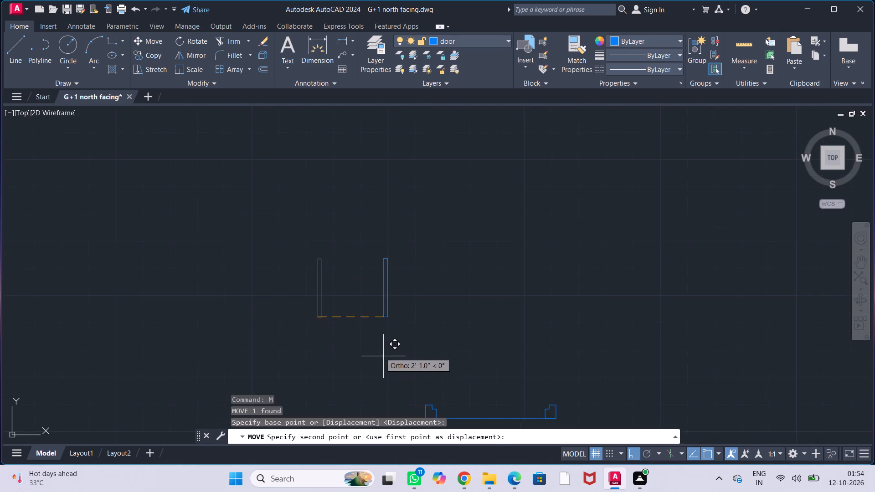
pyautogui.moveTo(374, 334); pyautogui.dragTo(345, 272, button='middle')
pyautogui.scroll(3, 427, 355)
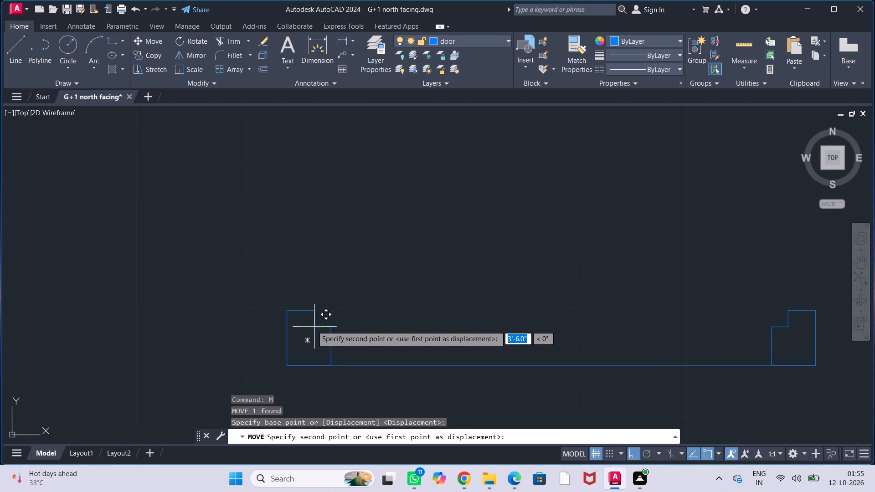
pyautogui.click(310, 327)
pyautogui.press('Escape')
pyautogui.press('Escape')
pyautogui.press('Escape')
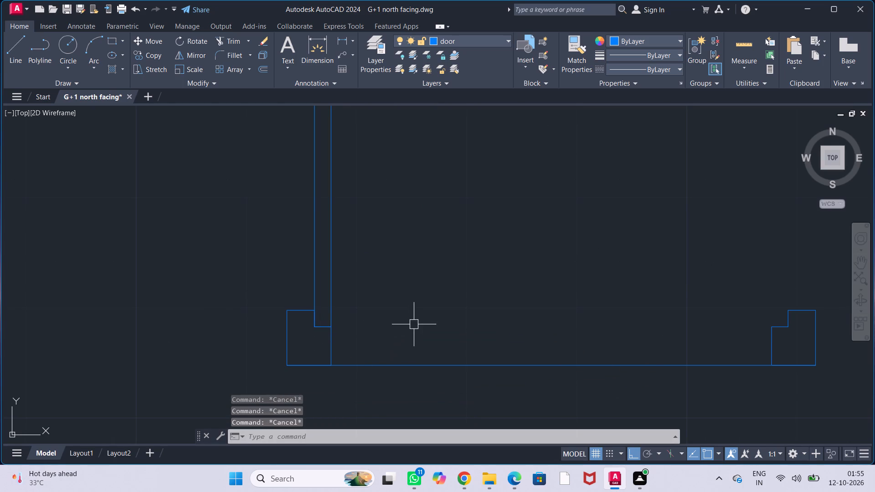
pyautogui.press('Escape')
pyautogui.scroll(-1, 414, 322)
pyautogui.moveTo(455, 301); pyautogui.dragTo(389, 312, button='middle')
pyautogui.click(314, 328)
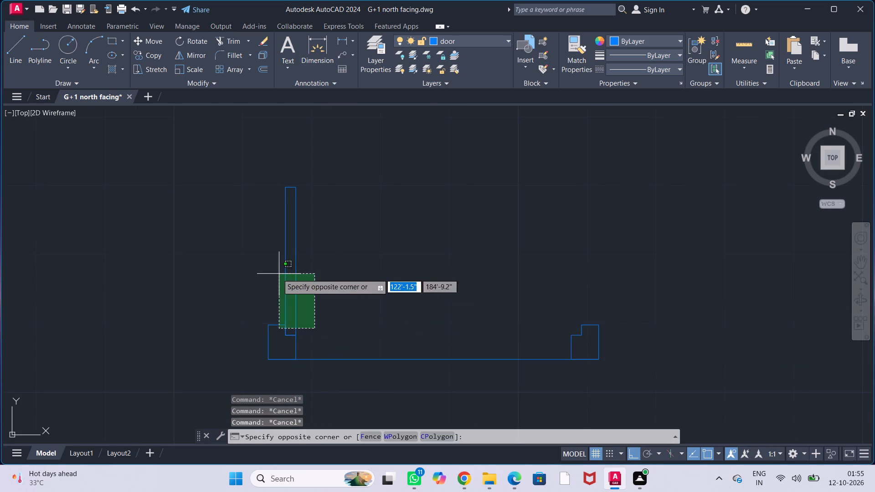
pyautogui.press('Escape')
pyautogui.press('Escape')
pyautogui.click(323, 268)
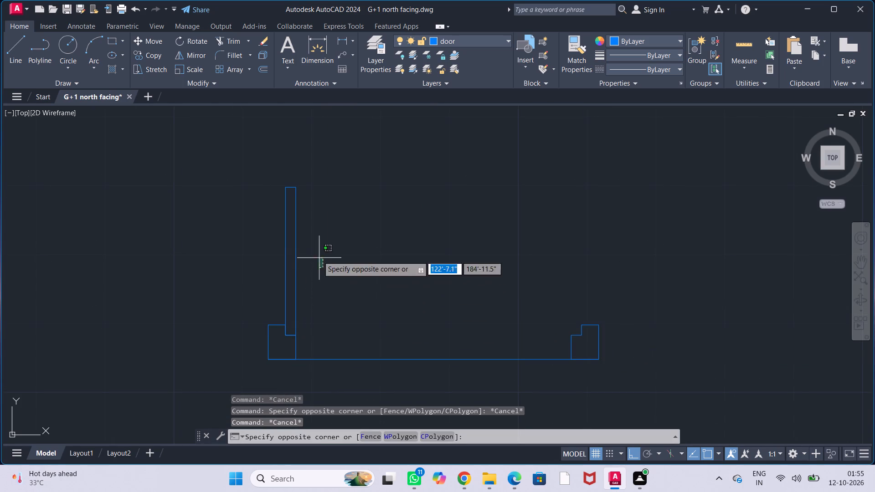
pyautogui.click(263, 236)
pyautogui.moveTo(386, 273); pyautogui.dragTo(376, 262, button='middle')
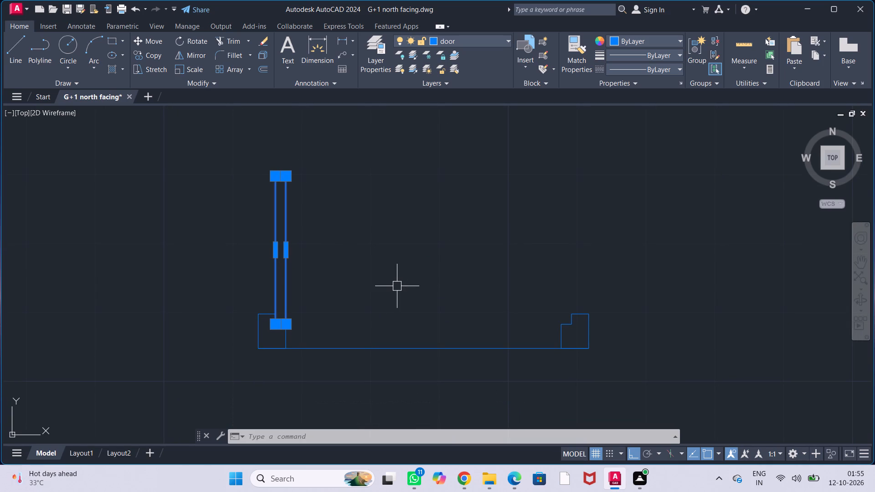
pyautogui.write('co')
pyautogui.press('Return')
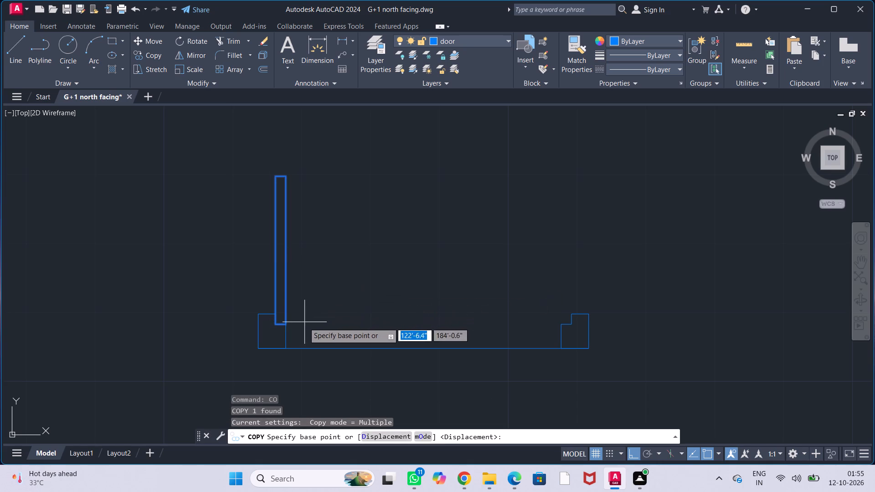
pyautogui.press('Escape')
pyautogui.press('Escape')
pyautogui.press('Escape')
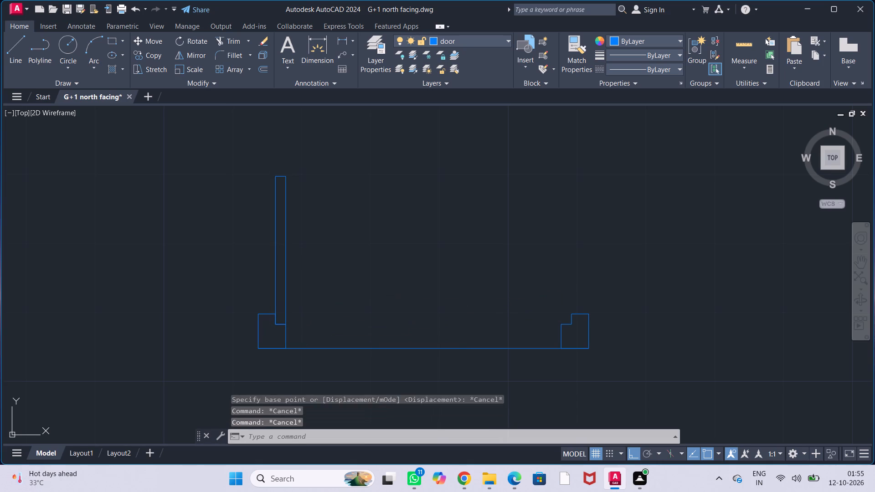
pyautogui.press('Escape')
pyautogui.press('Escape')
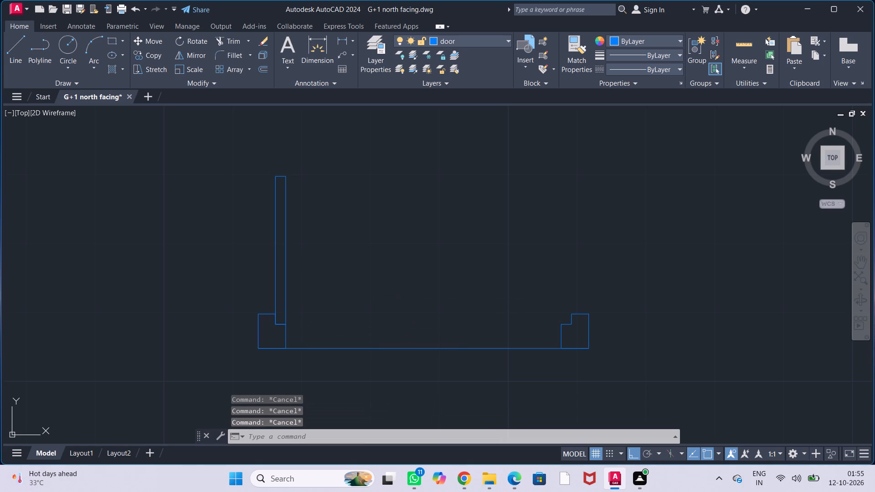
# Copy the door leaf from its bottom-right corner to the inner corner of the right jamb's notch.
pyautogui.scroll(-2, 400, 303)
pyautogui.moveTo(409, 289); pyautogui.dragTo(362, 292, button='middle')
pyautogui.scroll(1, 364, 293)
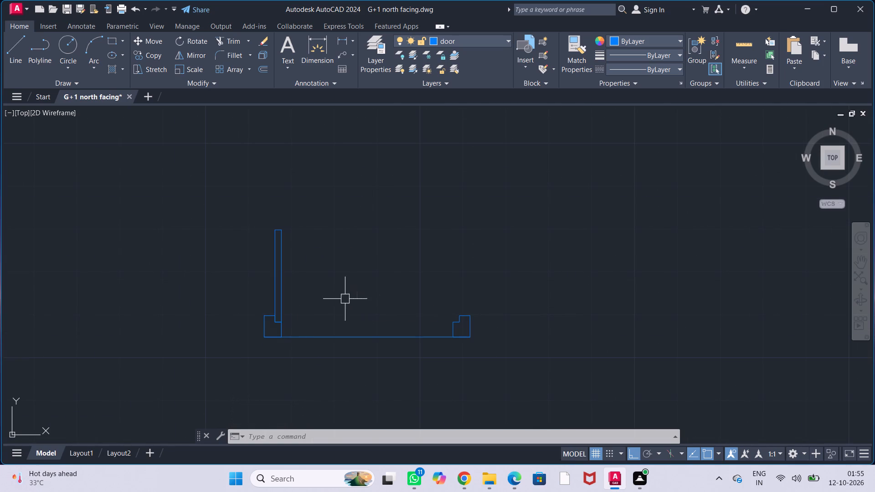
pyautogui.click(277, 296)
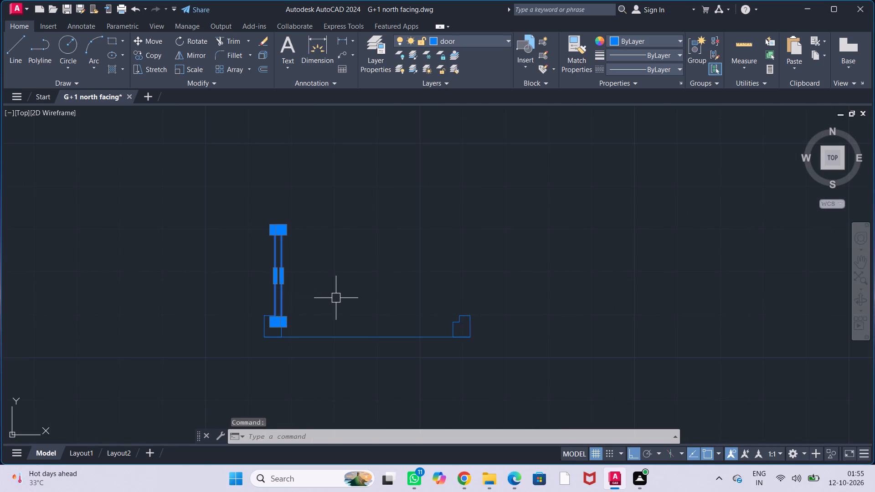
pyautogui.write('co')
pyautogui.press('Return')
pyautogui.scroll(2, 285, 330)
pyautogui.moveTo(276, 312); pyautogui.dragTo(281, 312)
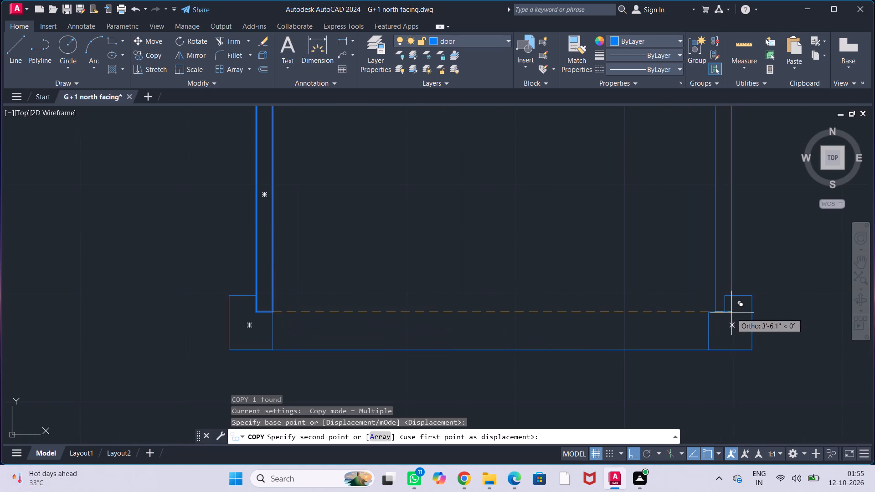
pyautogui.click(729, 313)
pyautogui.press('Escape')
pyautogui.press('Escape')
pyautogui.press('Escape')
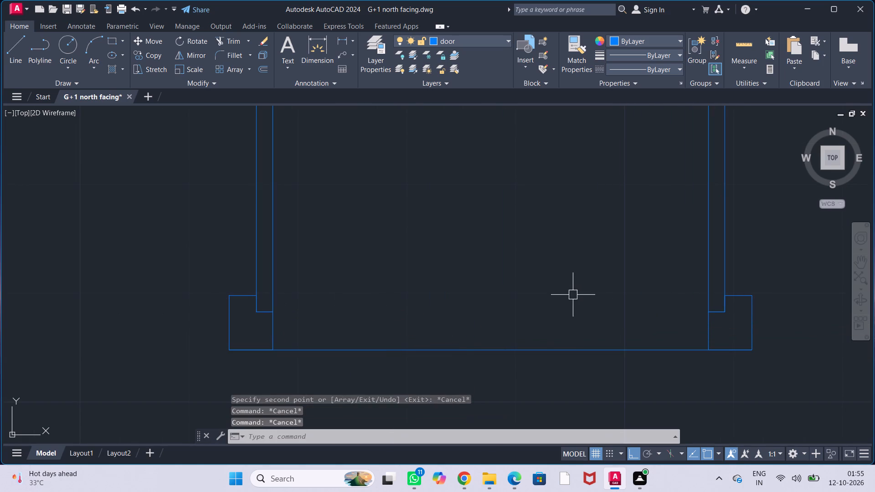
pyautogui.press('Escape')
# Draw a circle centred on the left leaf's bottom outer corner, with its radius reaching the leaf's top inner corner, about 1'-9.6".
pyautogui.scroll(-1, 573, 295)
pyautogui.moveTo(570, 280); pyautogui.dragTo(517, 288, button='middle')
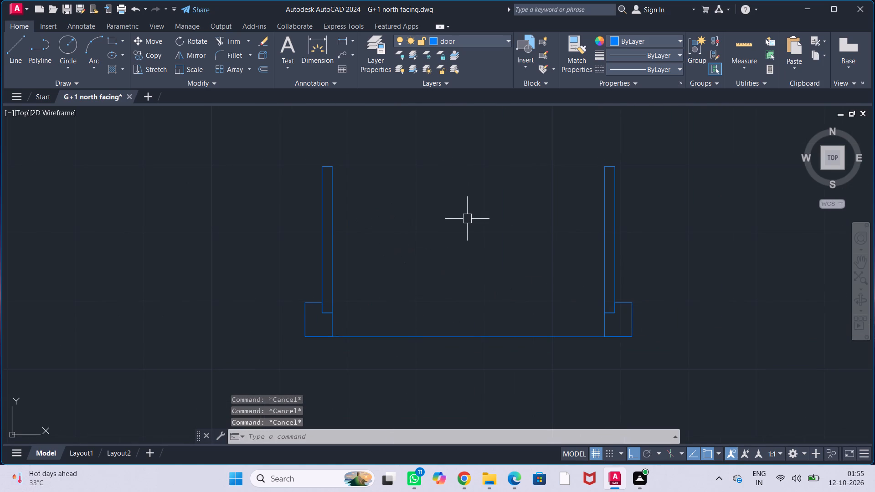
pyautogui.press('c')
pyautogui.press('Return')
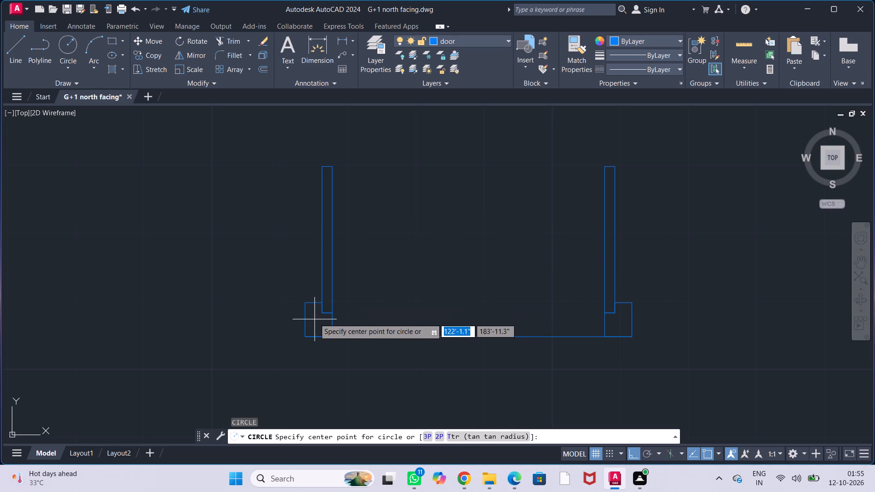
pyautogui.click(318, 312)
pyautogui.click(333, 168)
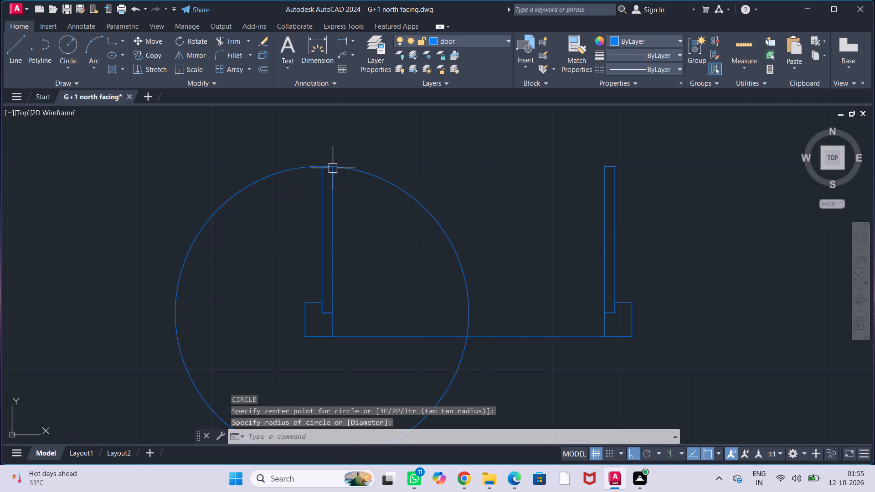
pyautogui.press('Escape')
pyautogui.press('Escape')
pyautogui.press('Escape')
pyautogui.press('Escape')
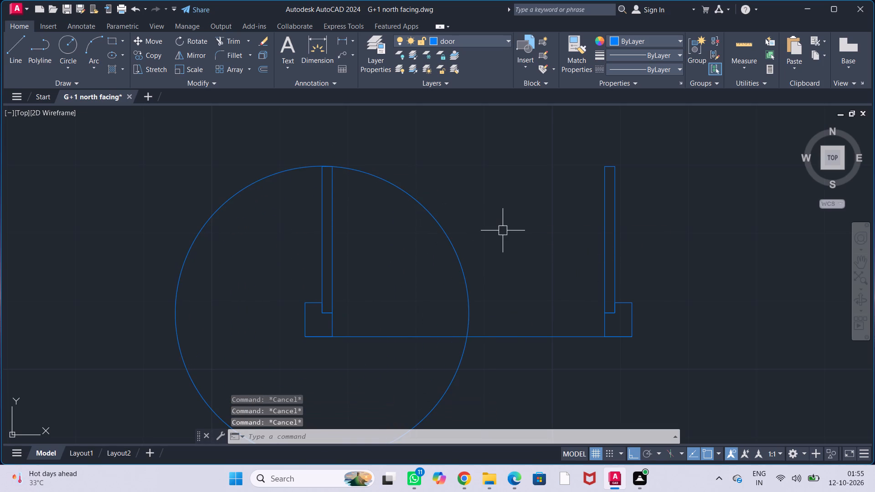
# Draw a matching circle centred on the right leaf's bottom outer corner, with its radius reaching the leaf's top inner corner.
pyautogui.press('Return')
pyautogui.click(616, 316)
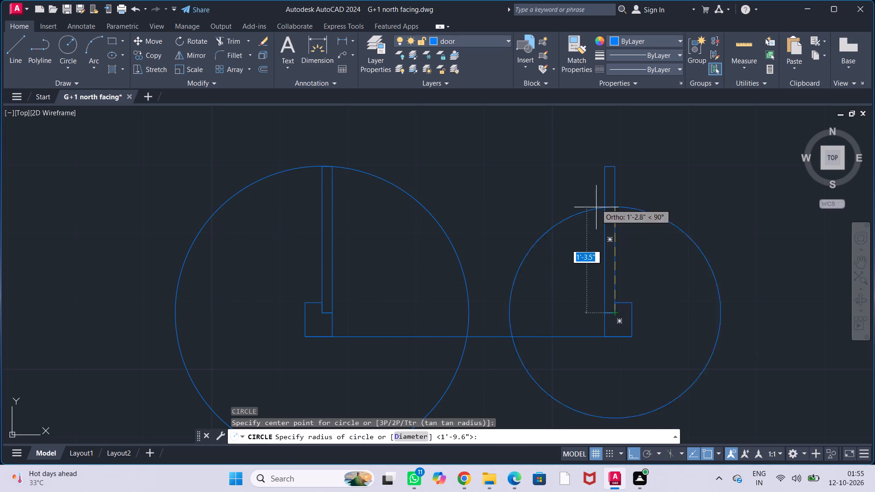
pyautogui.click(602, 169)
pyautogui.press('Escape')
pyautogui.press('Escape')
pyautogui.press('Escape')
pyautogui.press('Escape')
pyautogui.press('Escape')
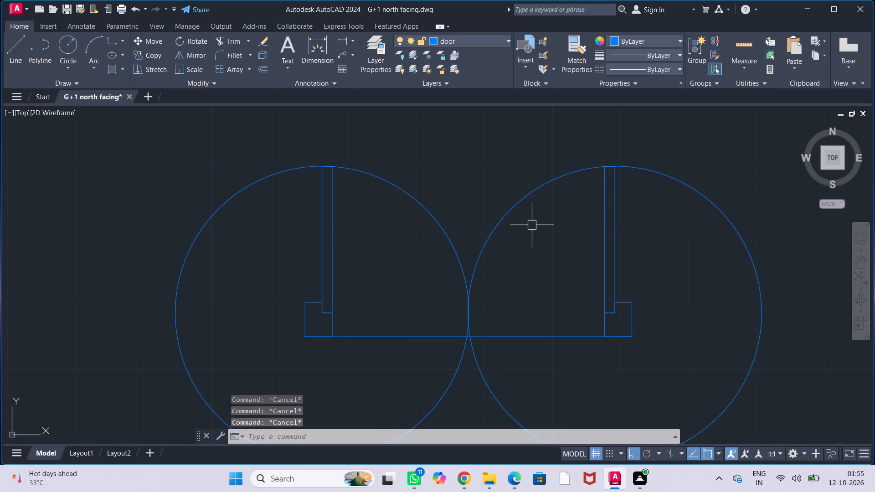
# Trim both circles to swing arcs between the two leaves, removing the short remnants below the point where the arcs cross.
pyautogui.scroll(-1, 532, 225)
pyautogui.moveTo(536, 238); pyautogui.dragTo(511, 213, button='middle')
pyautogui.write('trim')
pyautogui.press('Return')
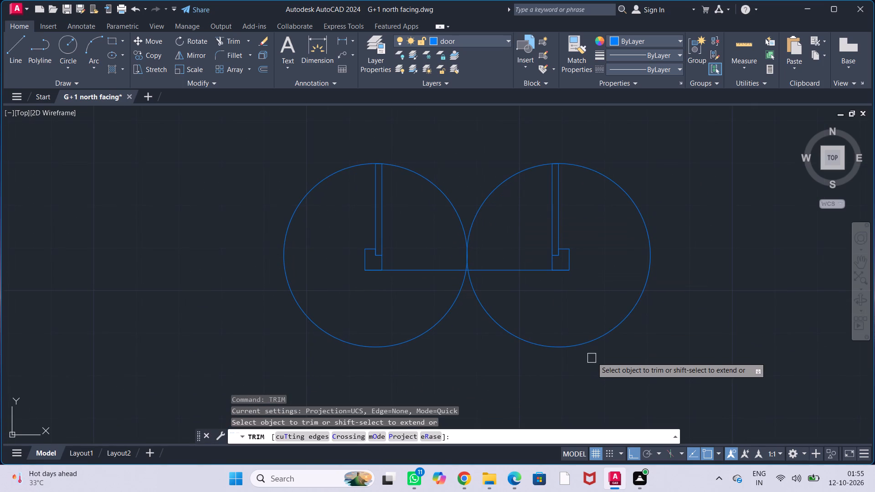
pyautogui.click(592, 344)
pyautogui.click(384, 344)
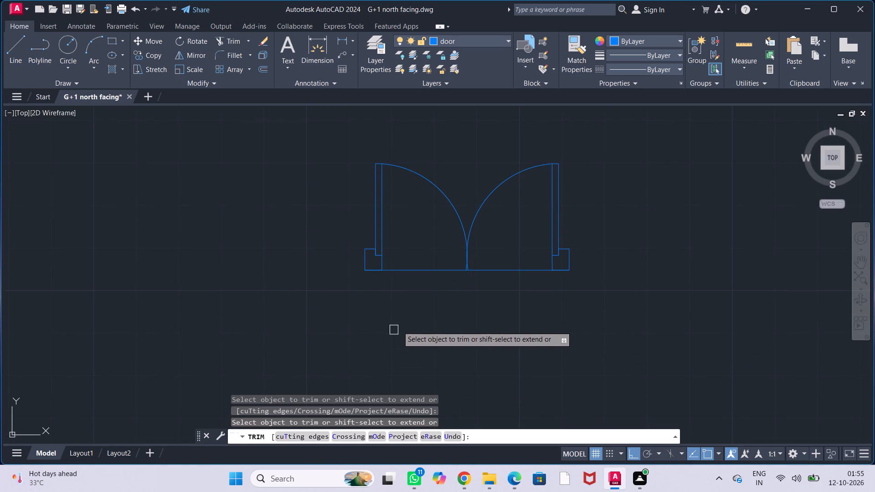
pyautogui.scroll(5, 470, 263)
pyautogui.moveTo(437, 287); pyautogui.dragTo(337, 294)
pyautogui.press('Escape')
pyautogui.press('Escape')
pyautogui.press('Escape')
pyautogui.press('Escape')
pyautogui.press('Escape')
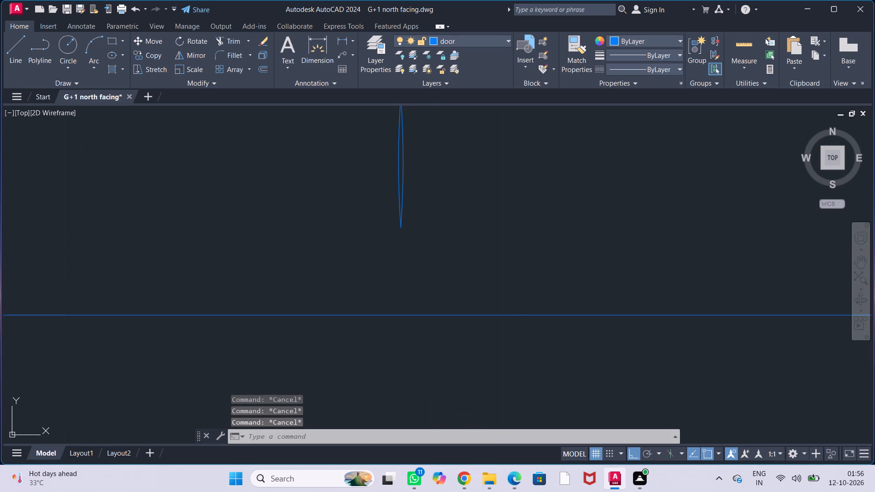
# Define a block named MD from the complete double-leaf door, converting the selected objects to the block.
pyautogui.scroll(-3, 481, 279)
pyautogui.moveTo(551, 249); pyautogui.dragTo(521, 296, button='middle')
pyautogui.scroll(-2, 529, 287)
pyautogui.moveTo(545, 272); pyautogui.dragTo(535, 283, button='middle')
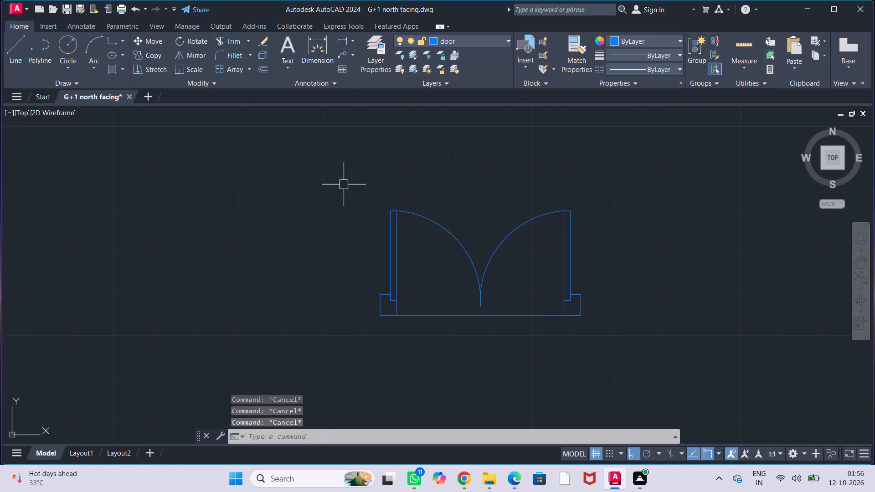
pyautogui.moveTo(300, 175); pyautogui.dragTo(322, 176)
pyautogui.click(651, 378)
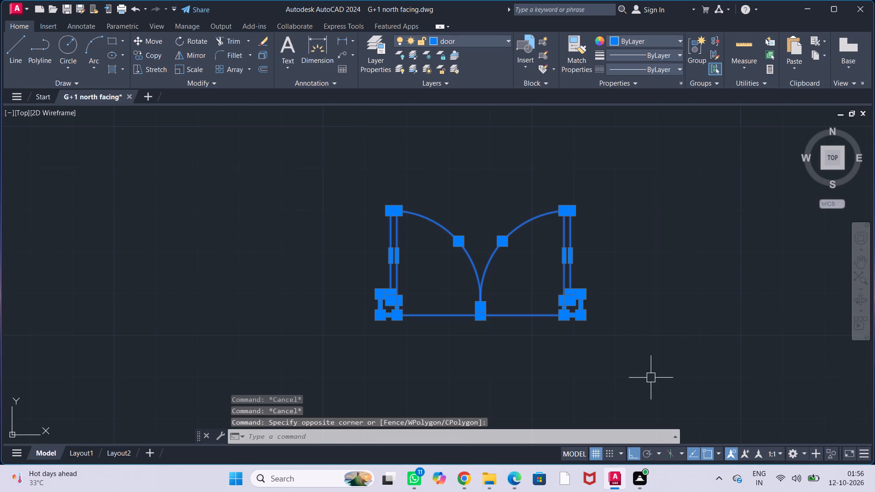
pyautogui.press('b')
pyautogui.press('Return')
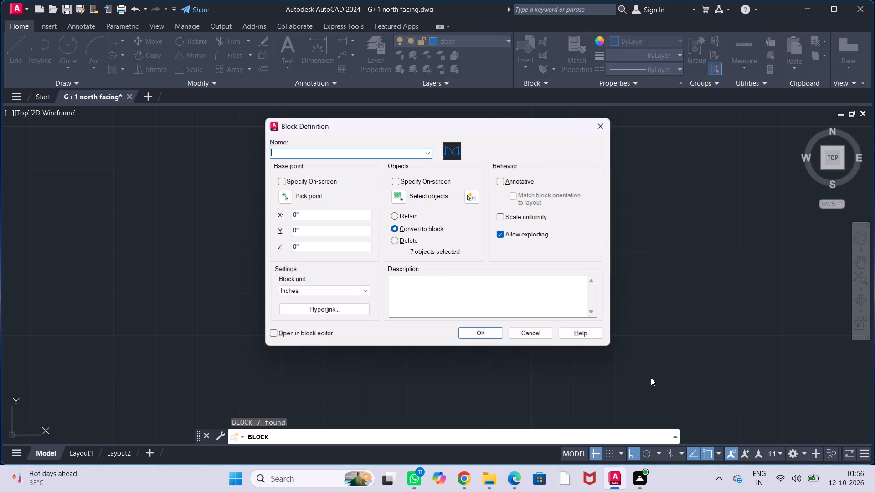
pyautogui.click(390, 154)
pyautogui.write('MD')
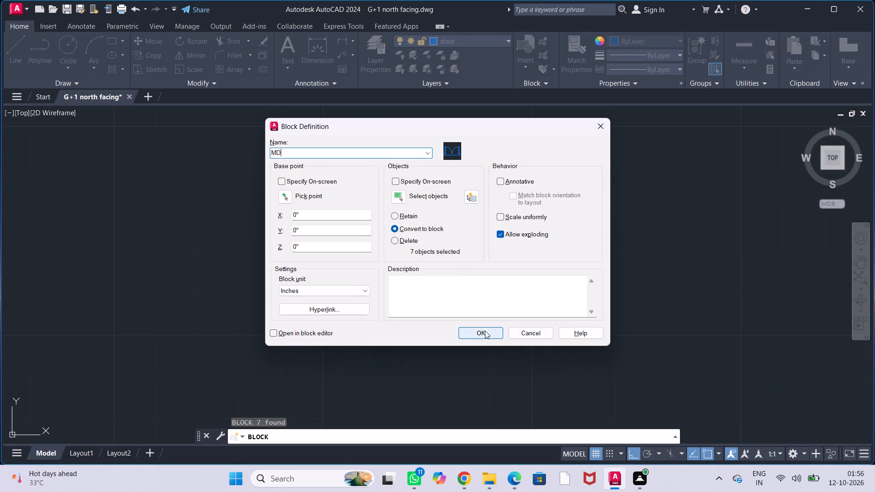
pyautogui.click(485, 331)
# Draw a 3' horizontal line in the empty space to the left of the double door.
pyautogui.scroll(-2, 467, 323)
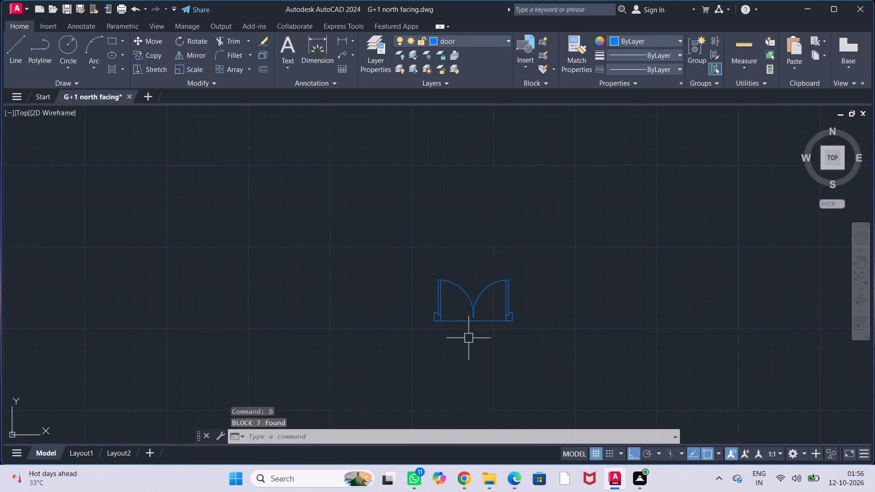
pyautogui.moveTo(468, 339); pyautogui.dragTo(480, 284, button='middle')
pyautogui.scroll(1, 446, 293)
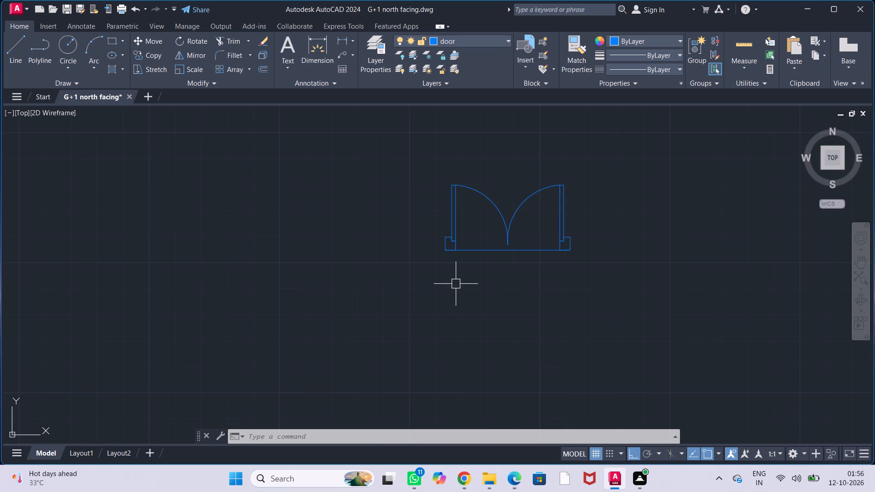
pyautogui.moveTo(378, 261); pyautogui.dragTo(426, 281, button='middle')
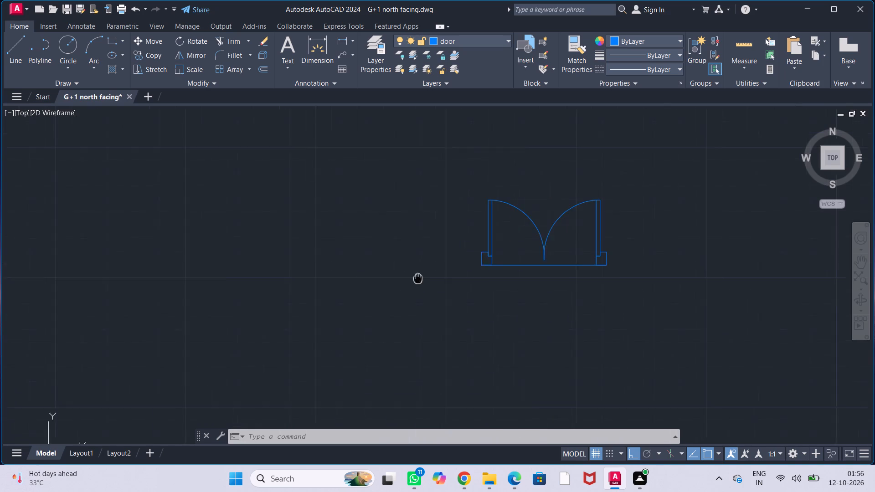
pyautogui.moveTo(426, 281); pyautogui.dragTo(430, 282, button='middle')
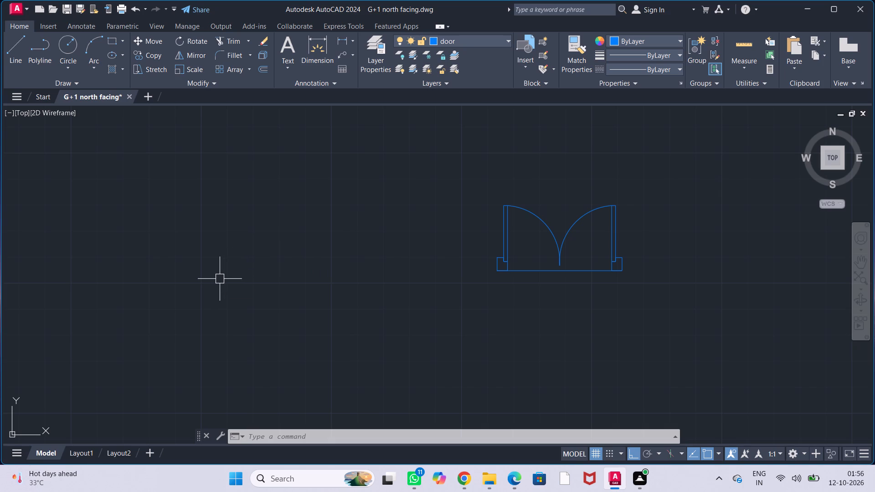
pyautogui.press('l')
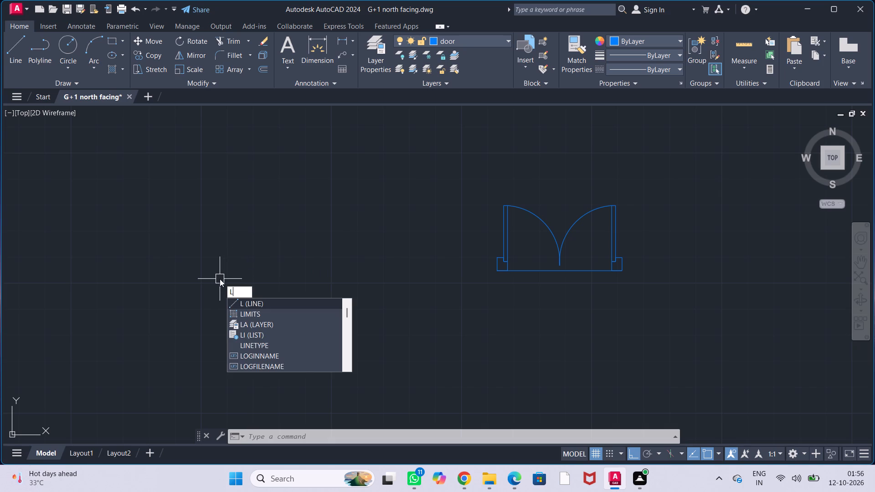
pyautogui.press('Return')
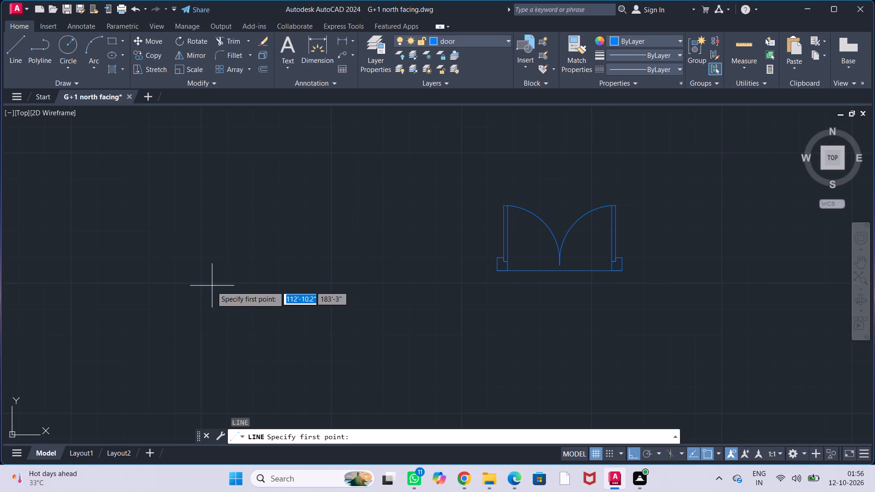
pyautogui.scroll(1, 206, 287)
pyautogui.click(197, 282)
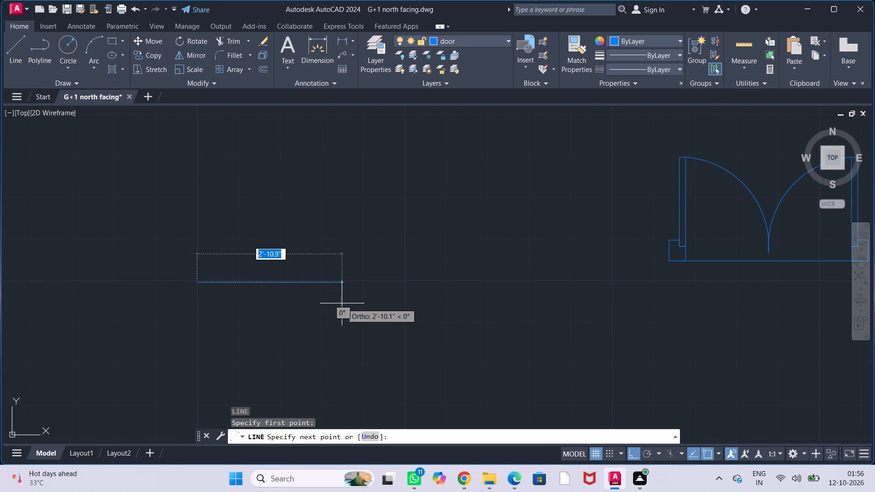
pyautogui.write("3'")
pyautogui.press('Return')
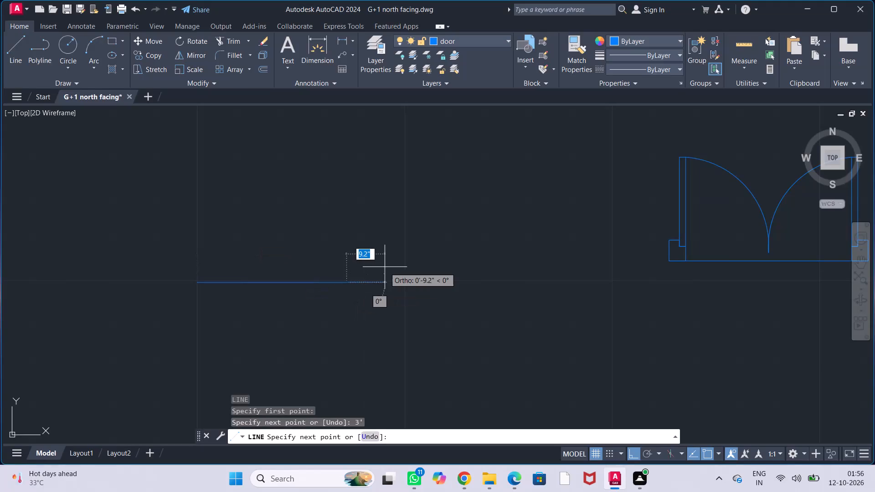
pyautogui.press('Escape')
pyautogui.press('Escape')
pyautogui.press('Escape')
pyautogui.press('Escape')
# Draw a closed polyline jamb left of the 3' line, 3" wide and 4" high, with a 1.5" by 1.5" notch at its upper right.
pyautogui.moveTo(320, 265); pyautogui.dragTo(489, 282, button='middle')
pyautogui.scroll(1, 355, 305)
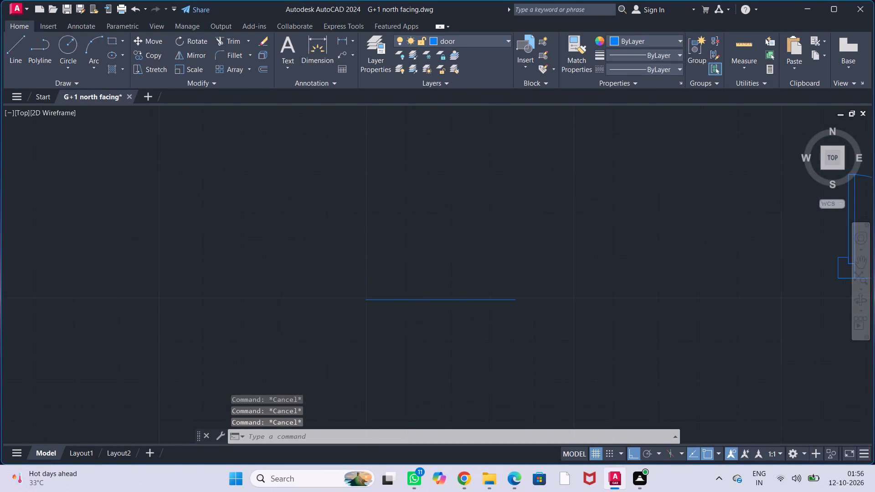
pyautogui.write('PL')
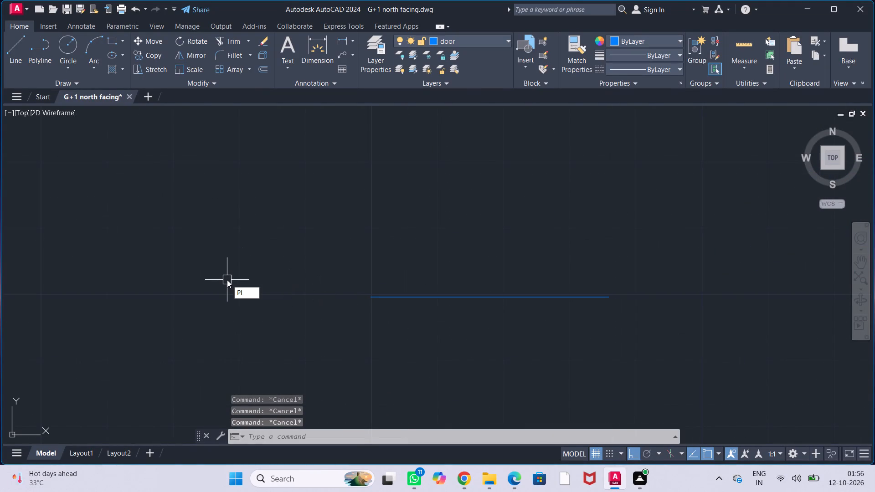
pyautogui.press('Return')
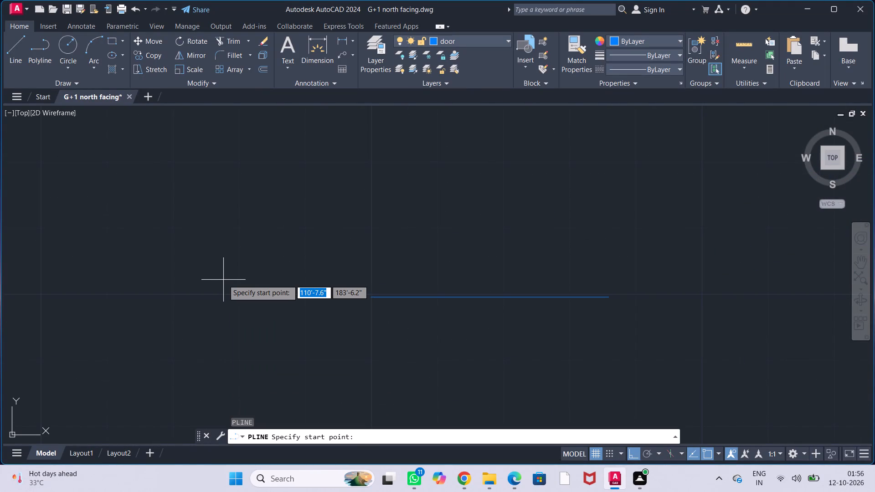
pyautogui.click(223, 280)
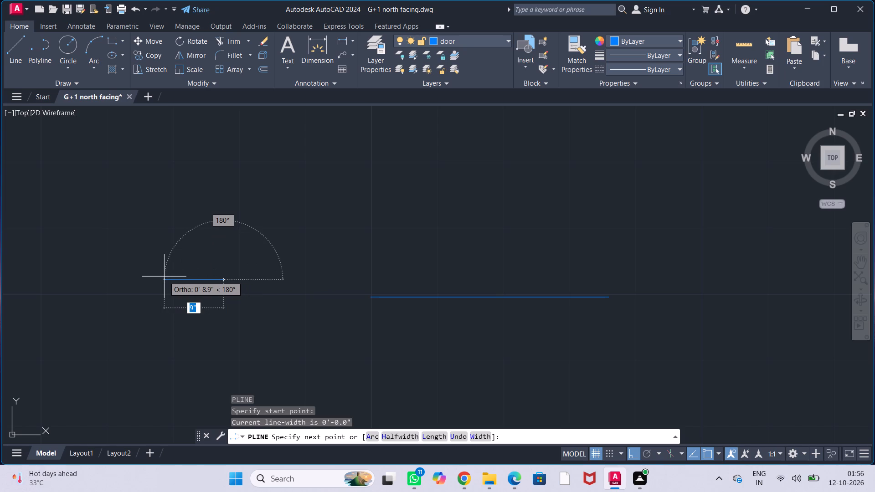
pyautogui.write('3"')
pyautogui.press('Return')
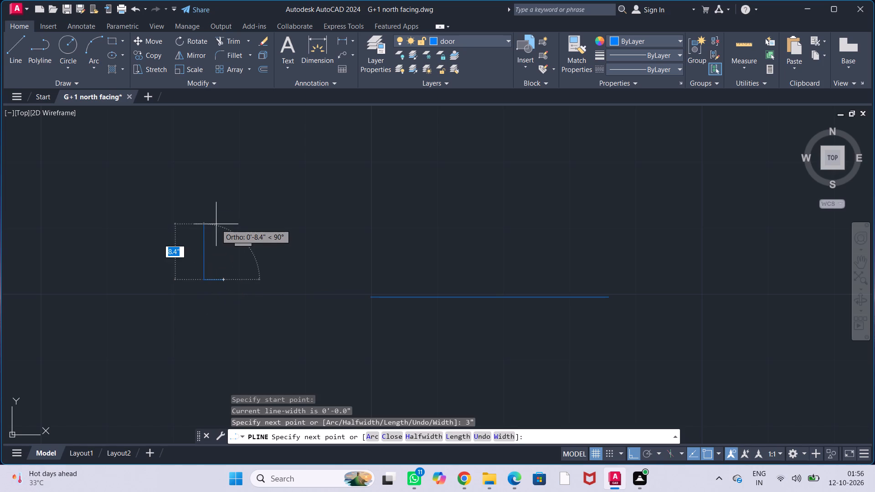
pyautogui.write('4"')
pyautogui.press('Return')
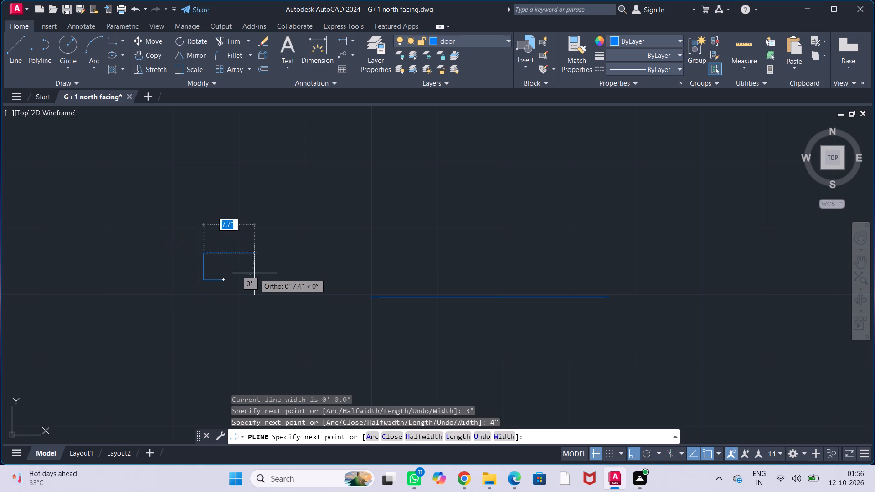
pyautogui.scroll(2, 248, 271)
pyautogui.moveTo(242, 276); pyautogui.dragTo(280, 278, button='middle')
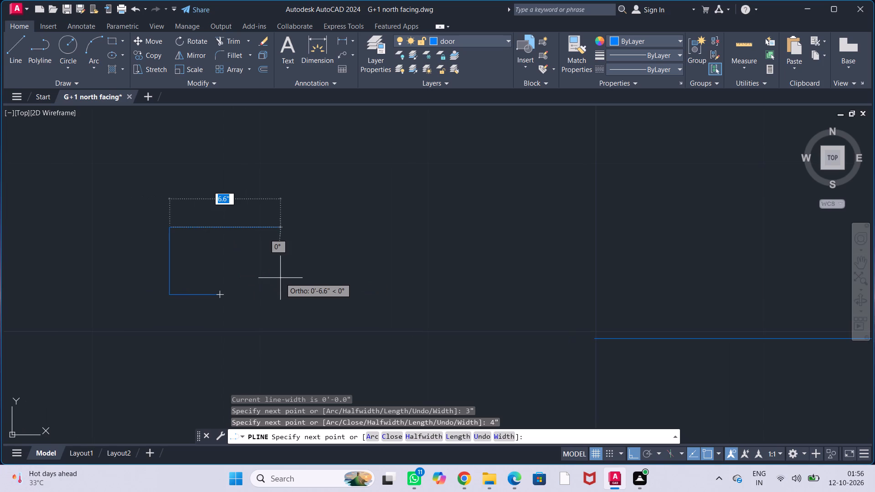
pyautogui.write('1.')
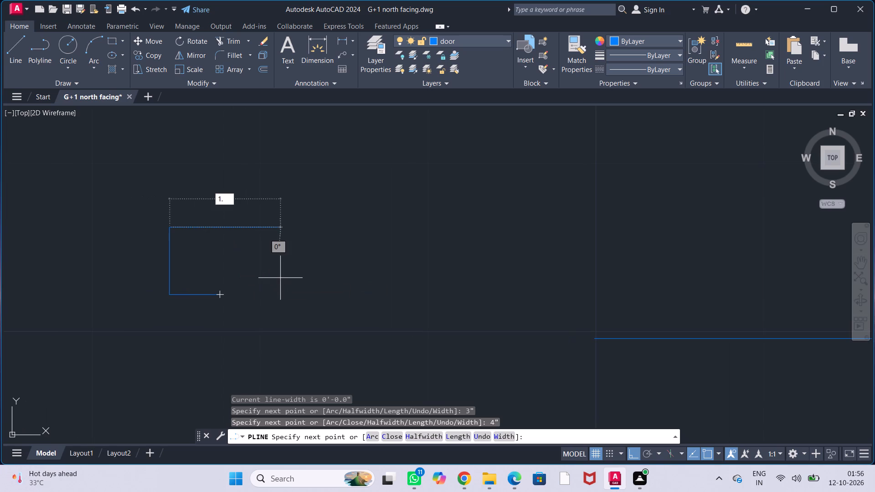
pyautogui.write('5"')
pyautogui.press('Return')
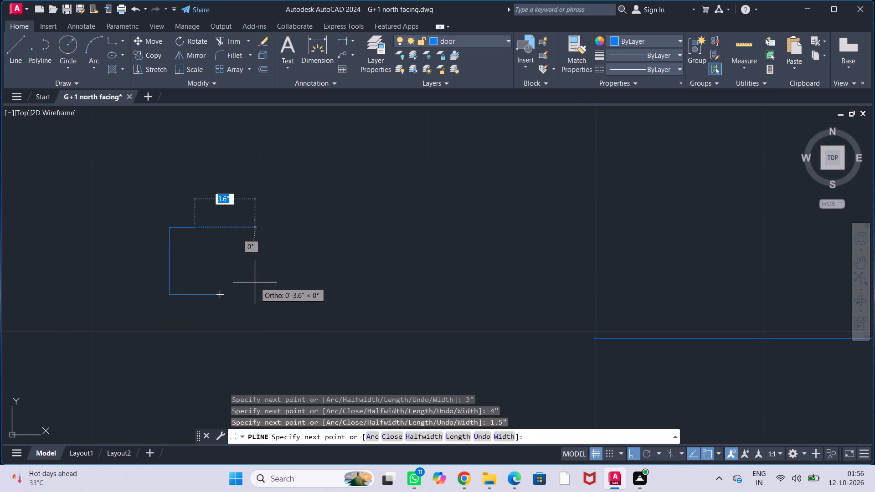
pyautogui.write('1.')
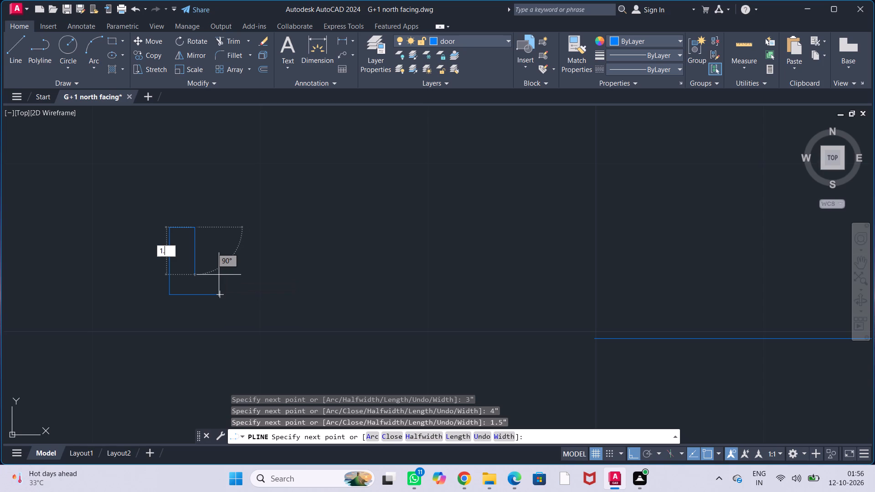
pyautogui.press('5')
pyautogui.hotkey('shift', '"')
pyautogui.press('Return')
pyautogui.write('1.5"')
pyautogui.press('Return')
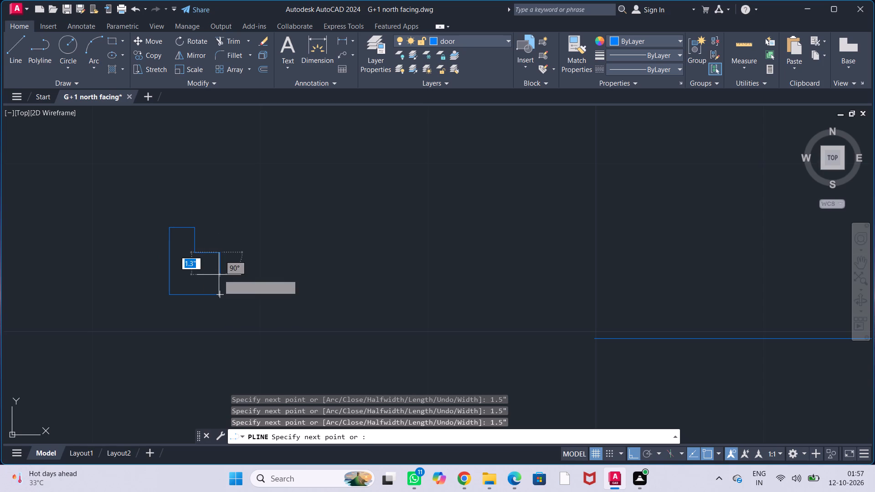
pyautogui.click(216, 297)
pyautogui.press('Escape')
pyautogui.press('Escape')
pyautogui.press('Escape')
pyautogui.press('Escape')
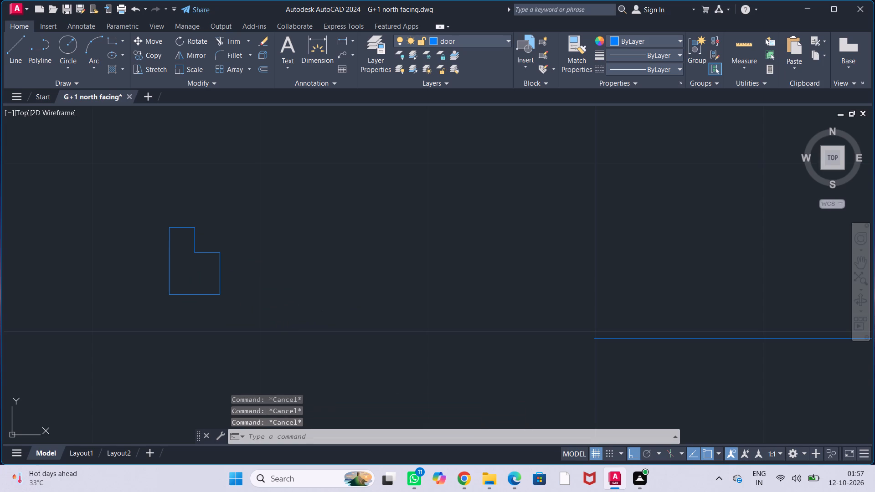
pyautogui.press('Escape')
pyautogui.press('Escape')
# Move the notched jamb from its bottom-left corner to the left endpoint of the 3' line.
pyautogui.scroll(-1, 287, 290)
pyautogui.moveTo(303, 294); pyautogui.dragTo(256, 283, button='middle')
pyautogui.moveTo(128, 215); pyautogui.dragTo(175, 215)
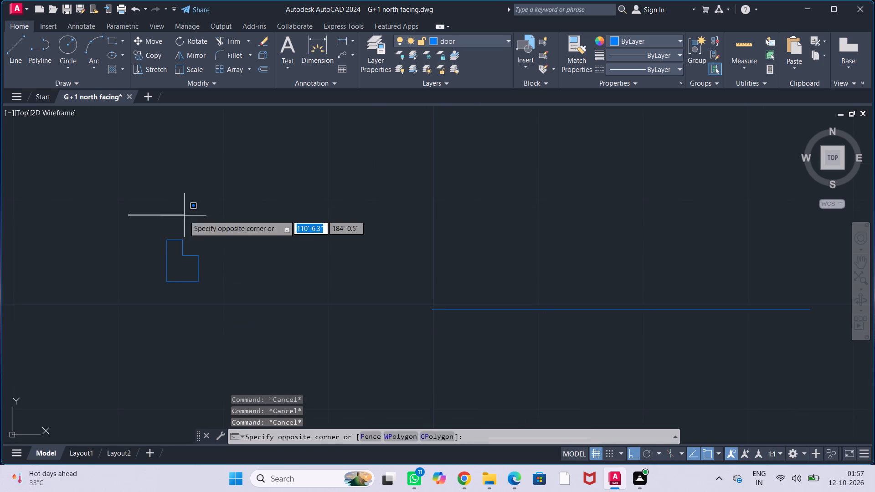
pyautogui.click(230, 323)
pyautogui.press('m')
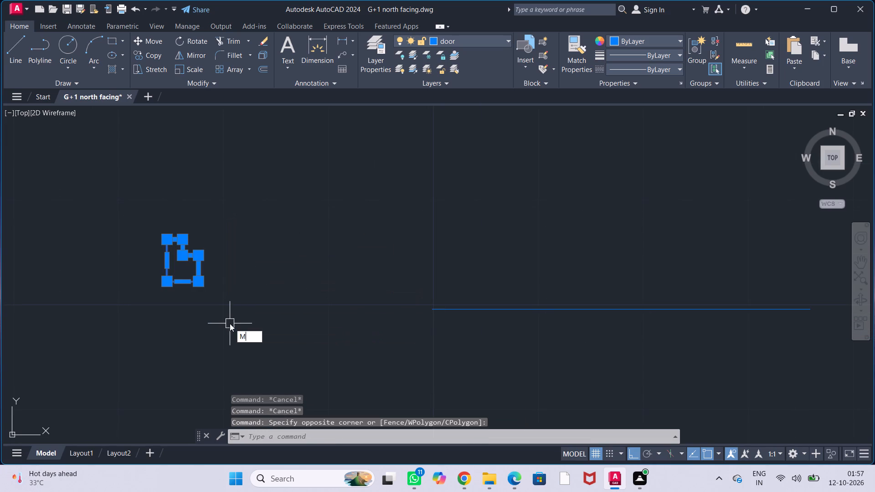
pyautogui.press('Return')
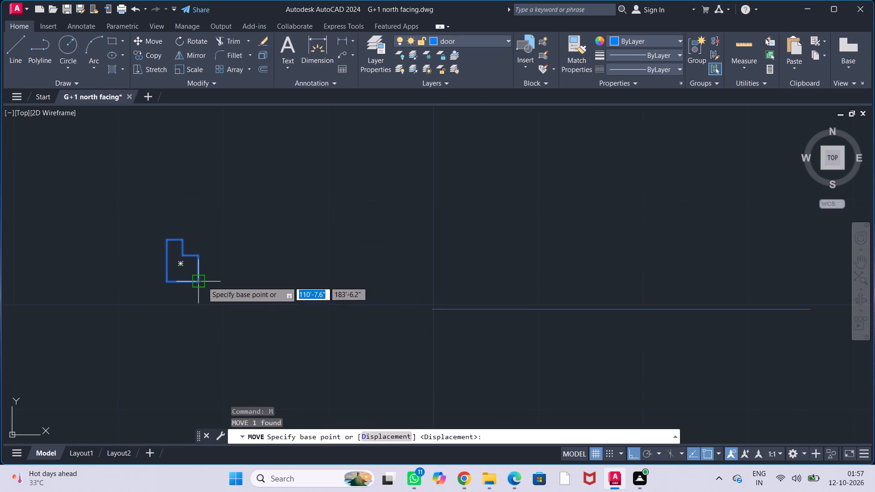
pyautogui.click(165, 282)
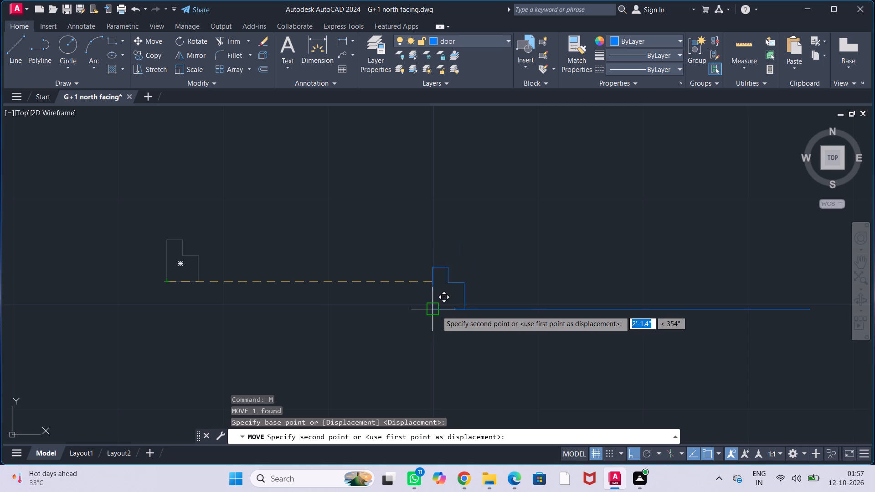
pyautogui.click(437, 311)
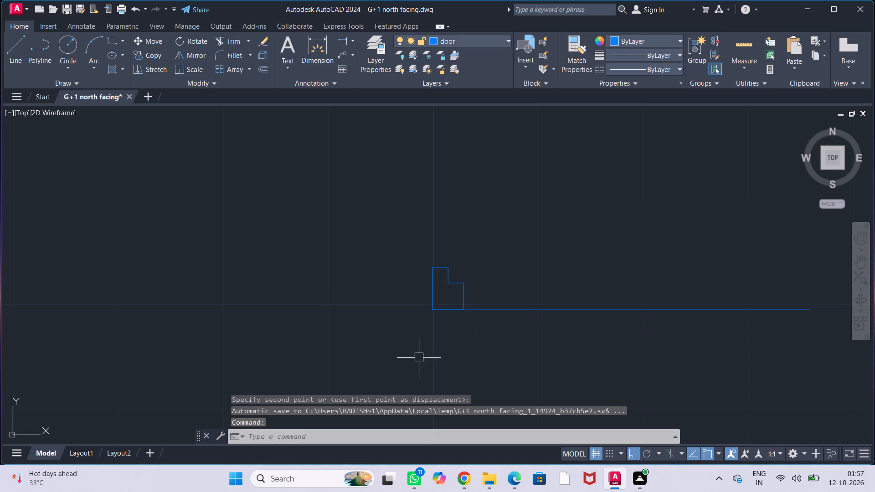
pyautogui.press('Escape')
pyautogui.press('Escape')
pyautogui.press('Escape')
pyautogui.press('Escape')
pyautogui.press('Escape')
# Mirror the notched jamb about the vertical axis through the 3' line's midpoint, keeping the original.
pyautogui.moveTo(529, 372); pyautogui.dragTo(440, 341, button='middle')
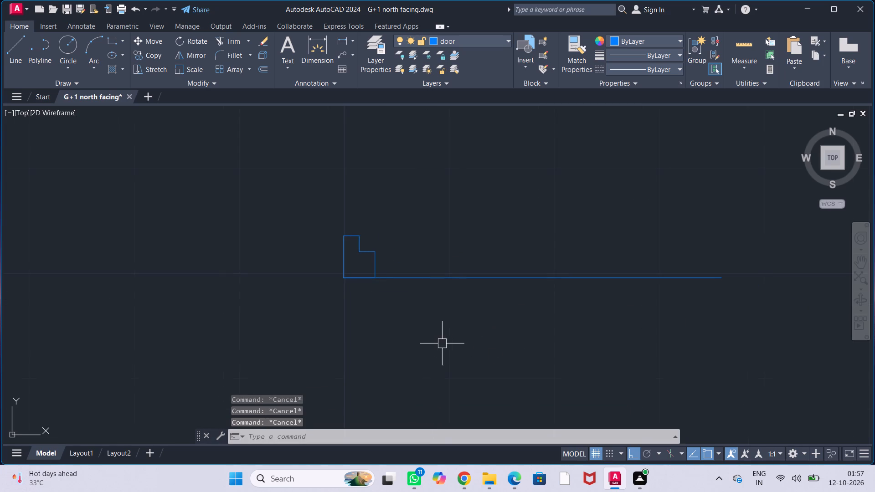
pyautogui.moveTo(447, 338); pyautogui.dragTo(409, 345, button='middle')
pyautogui.moveTo(437, 341); pyautogui.dragTo(376, 354, button='middle')
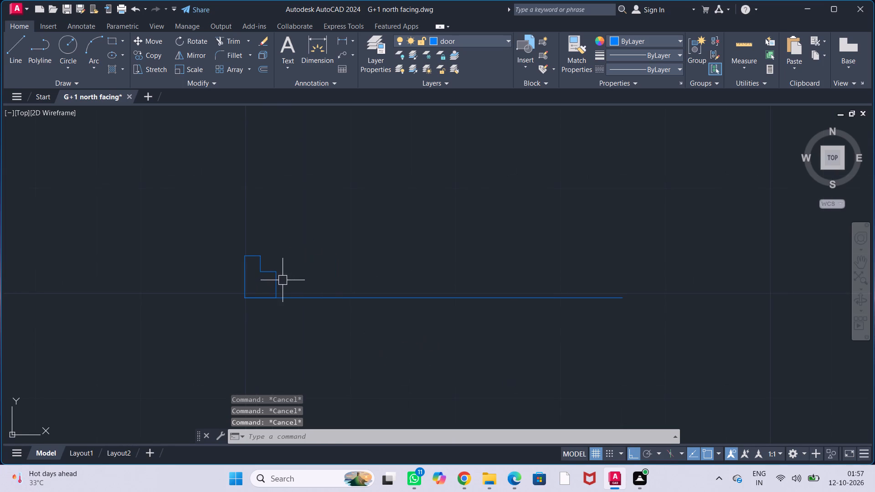
pyautogui.click(287, 282)
pyautogui.click(217, 255)
pyautogui.scroll(-2, 348, 257)
pyautogui.moveTo(403, 247); pyautogui.dragTo(368, 293, button='middle')
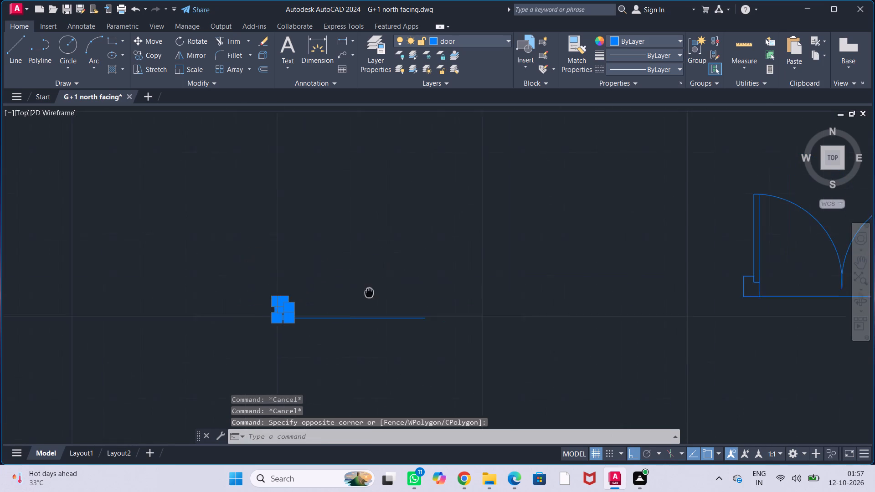
pyautogui.scroll(1, 360, 293)
pyautogui.moveTo(355, 298); pyautogui.dragTo(383, 284, button='middle')
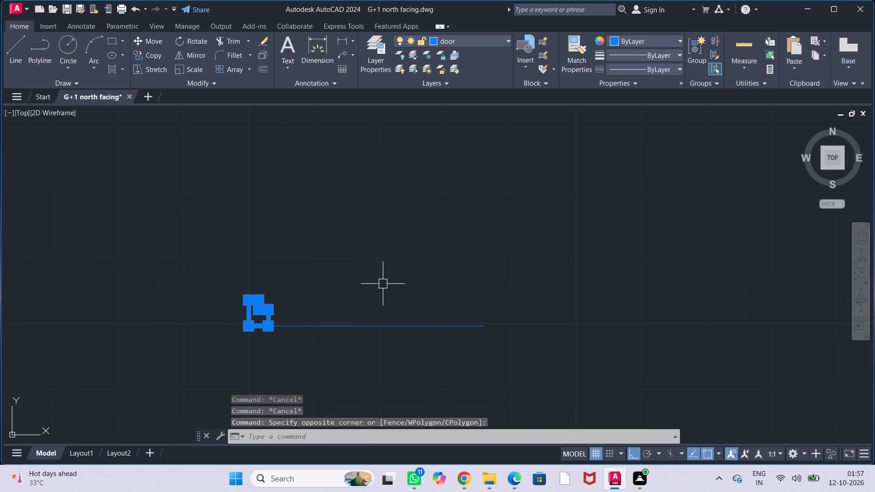
pyautogui.write('MI')
pyautogui.press('Return')
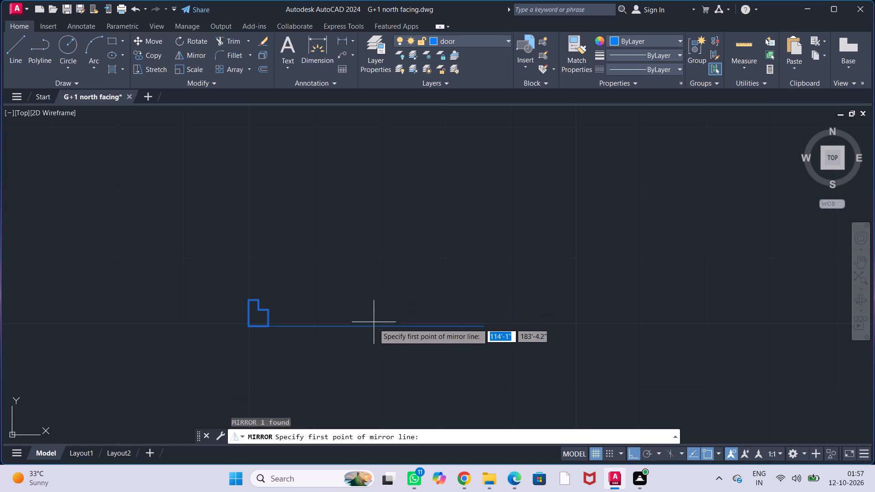
pyautogui.click(362, 327)
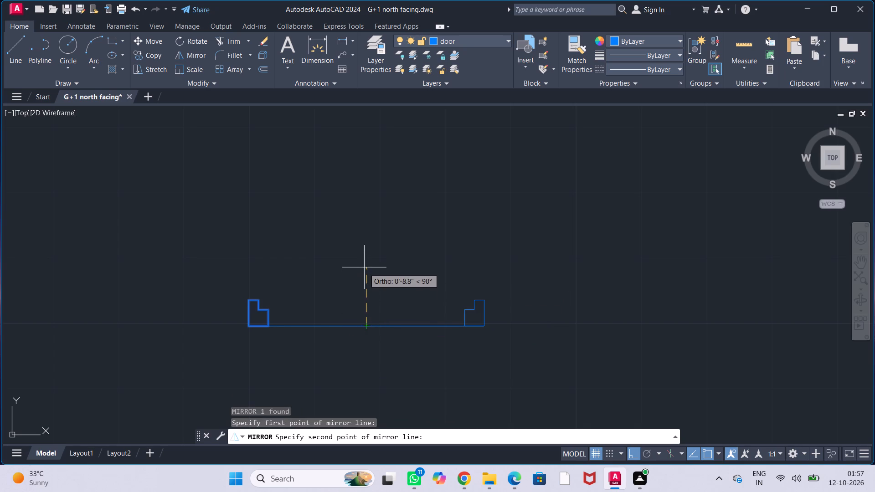
pyautogui.click(364, 267)
pyautogui.moveTo(378, 307); pyautogui.dragTo(364, 267)
pyautogui.press('Escape')
pyautogui.press('Escape')
pyautogui.press('Escape')
pyautogui.press('Escape')
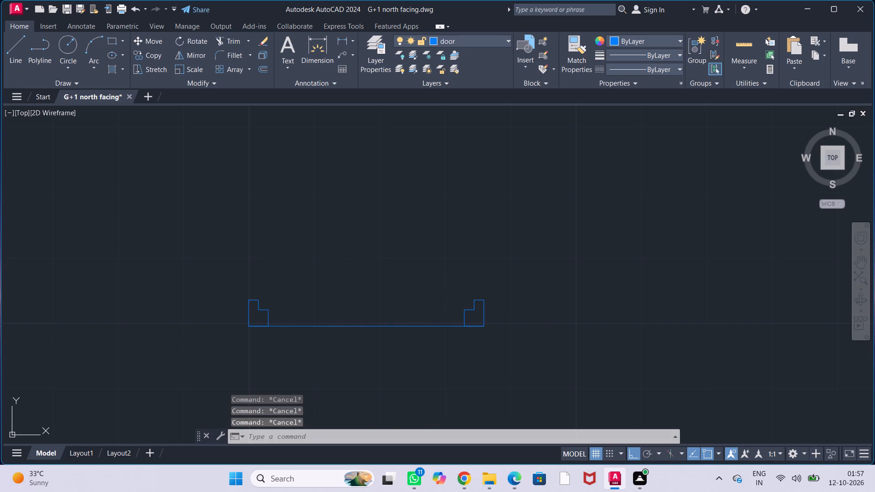
pyautogui.press('Escape')
# Draw a 1.5" by 2'9" upright rectangle as the door leaf, above and to the left of the jambs.
pyautogui.moveTo(350, 260); pyautogui.dragTo(371, 282, button='middle')
pyautogui.write('RE')
pyautogui.press('c')
pyautogui.press('Return')
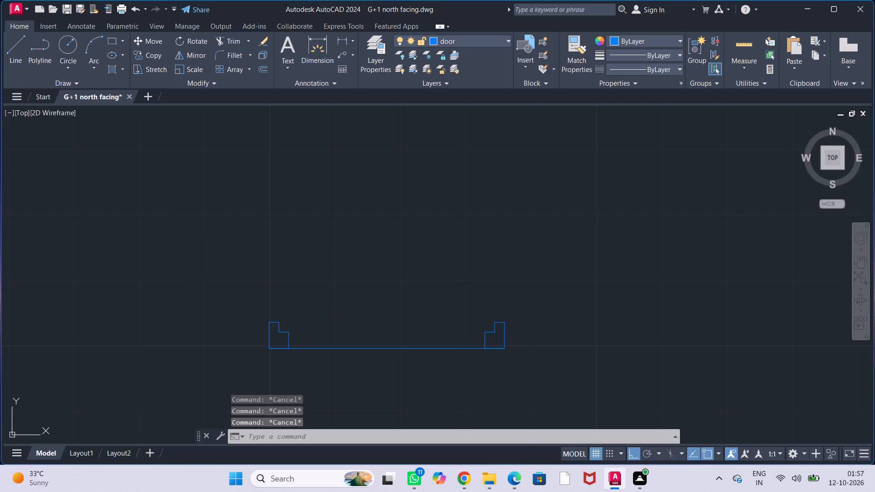
pyautogui.click(150, 180)
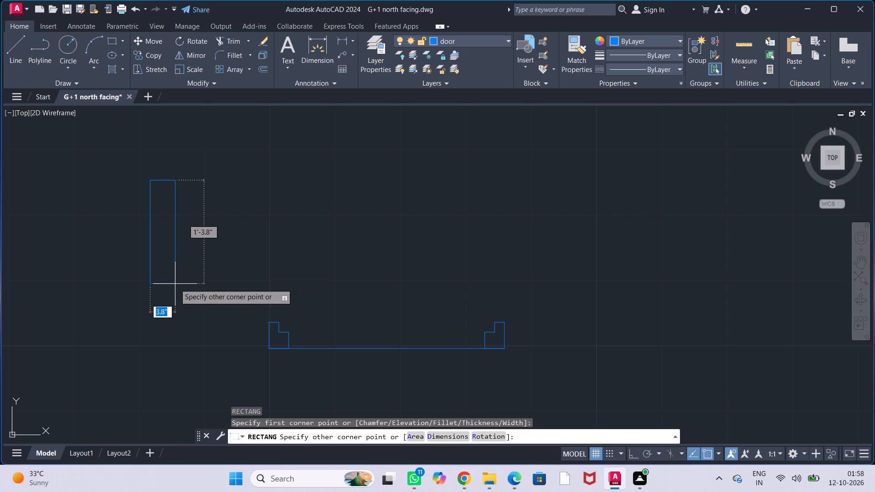
pyautogui.write('1.')
pyautogui.press('5')
pyautogui.hotkey('shift', '"')
pyautogui.press(',')
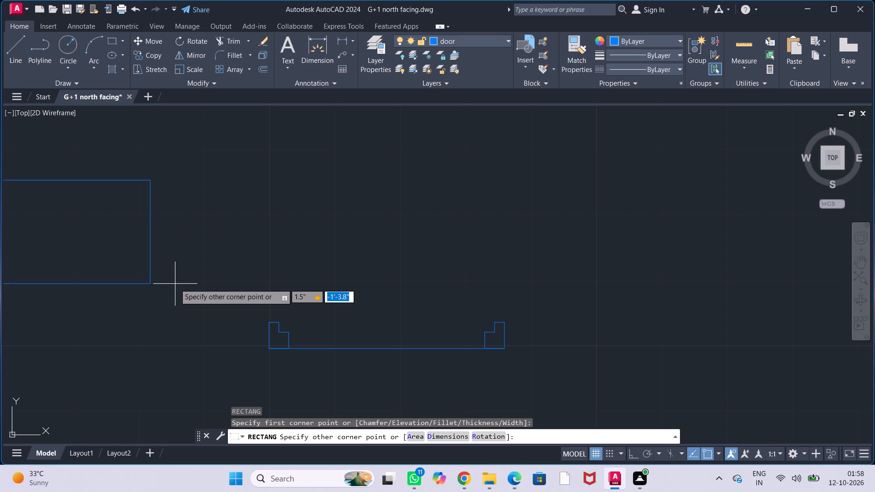
pyautogui.write("2'")
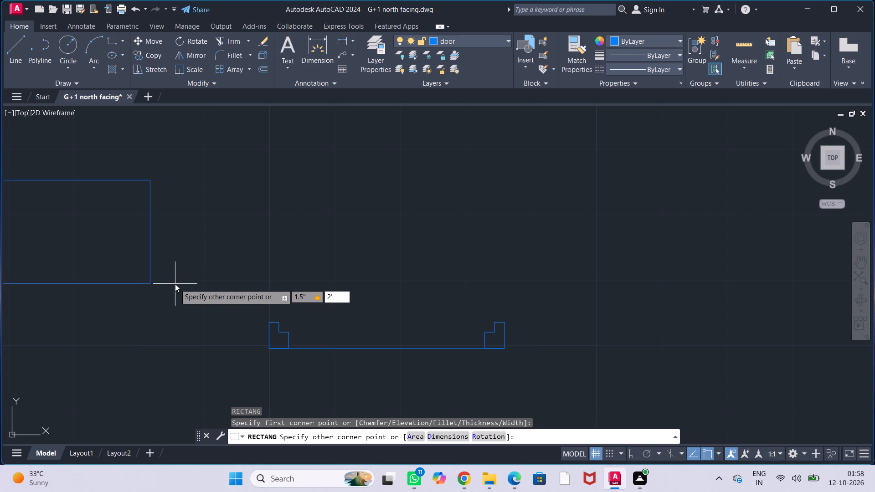
pyautogui.press('9')
pyautogui.hotkey('shift', '"')
pyautogui.press('Return')
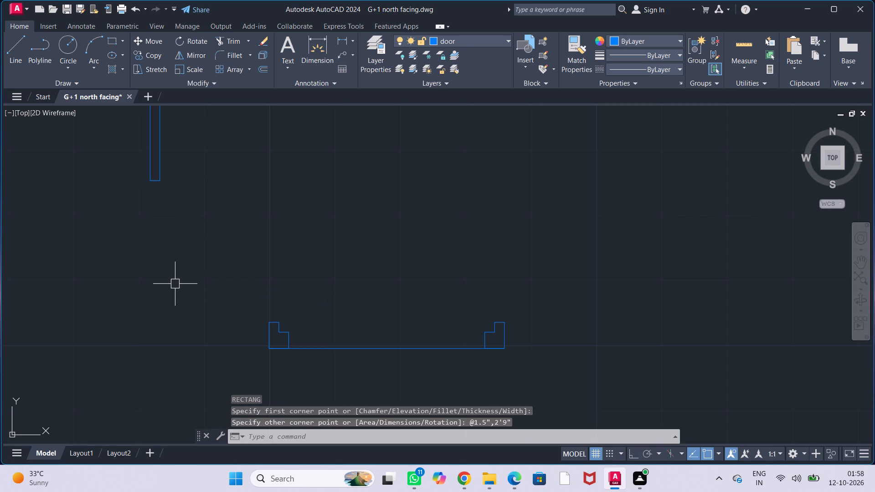
# Move the door leaf from its bottom-left corner to the inner corner of the left jamb's notch.
pyautogui.click(164, 179)
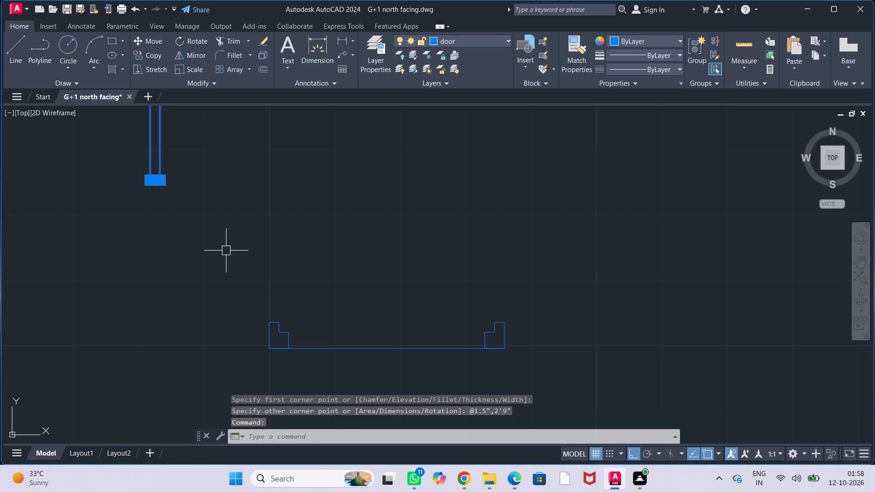
pyautogui.press('m')
pyautogui.press('Return')
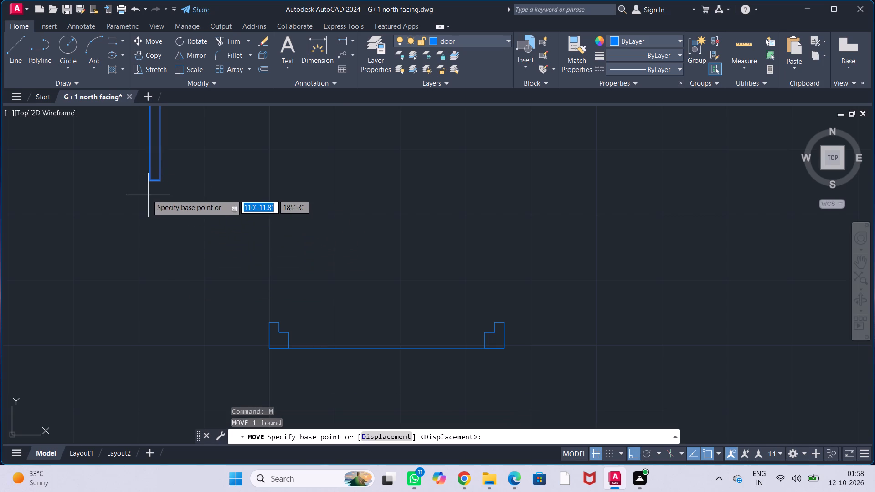
pyautogui.click(149, 185)
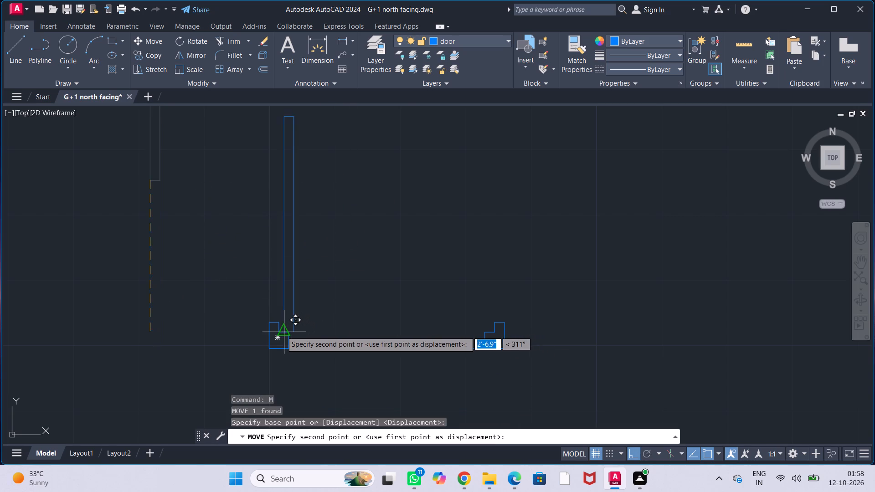
pyautogui.scroll(3, 284, 332)
pyautogui.click(255, 337)
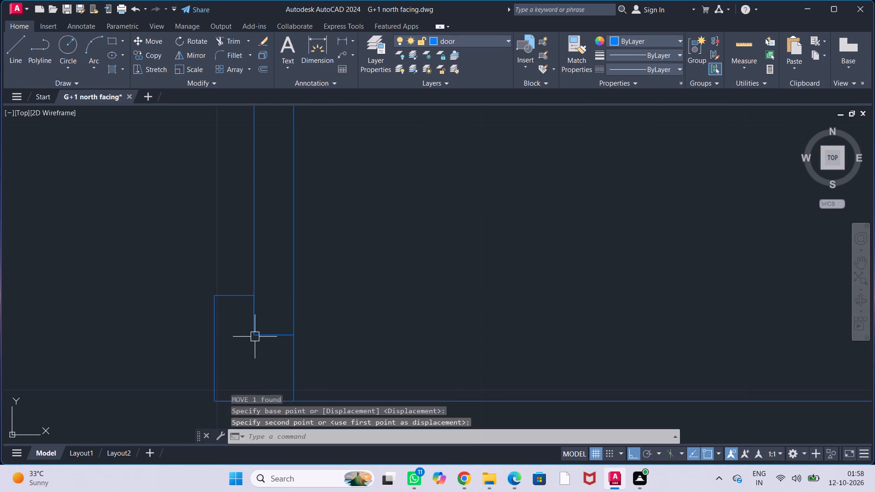
pyautogui.press('Escape')
pyautogui.press('Escape')
pyautogui.press('Escape')
pyautogui.press('Escape')
pyautogui.press('Escape')
pyautogui.scroll(-2, 329, 326)
pyautogui.scroll(-2, 386, 314)
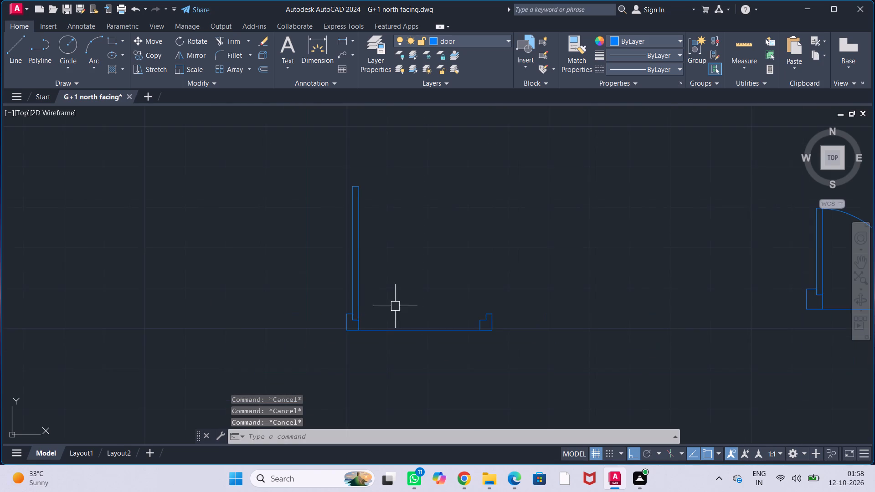
# Draw a circle centred on the leaf's bottom-left corner with its radius reaching the leaf's top-right corner.
pyautogui.moveTo(395, 302); pyautogui.dragTo(341, 317, button='middle')
pyautogui.moveTo(343, 314); pyautogui.dragTo(329, 302, button='middle')
pyautogui.press('c')
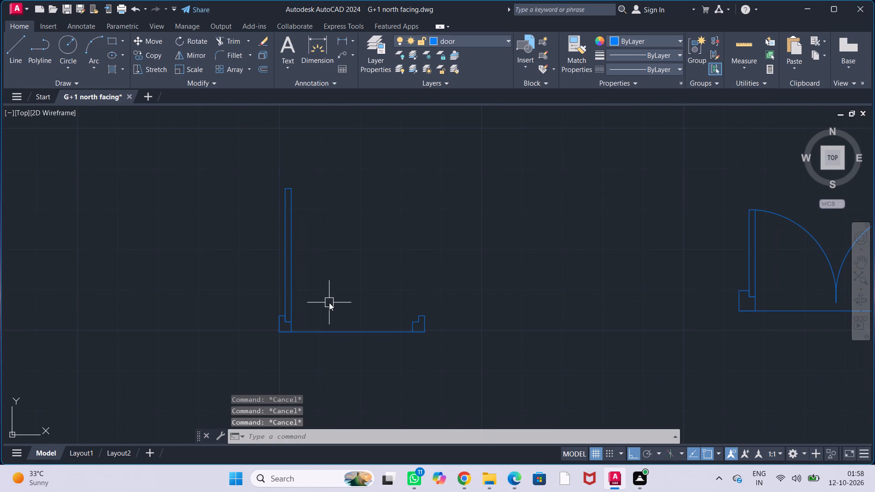
pyautogui.press('Return')
pyautogui.scroll(2, 284, 328)
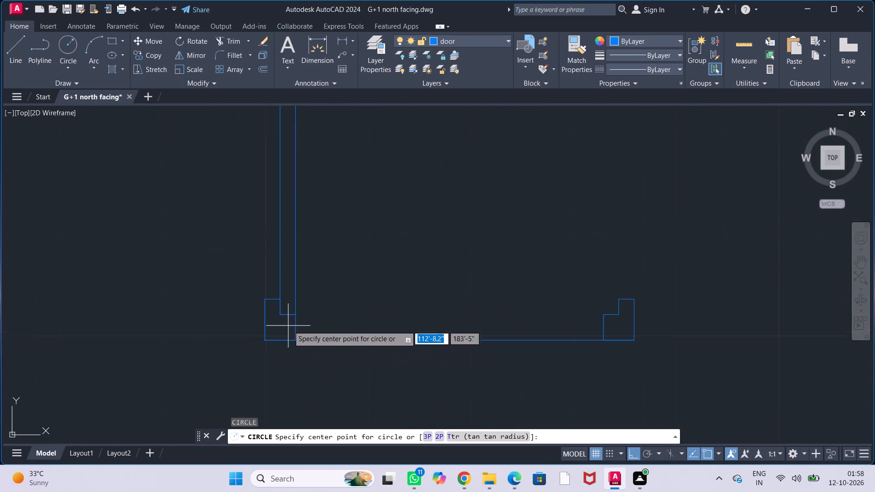
pyautogui.click(278, 313)
pyautogui.scroll(-2, 403, 172)
pyautogui.moveTo(411, 159); pyautogui.dragTo(299, 290, button='middle')
pyautogui.scroll(2, 266, 249)
pyautogui.click(220, 198)
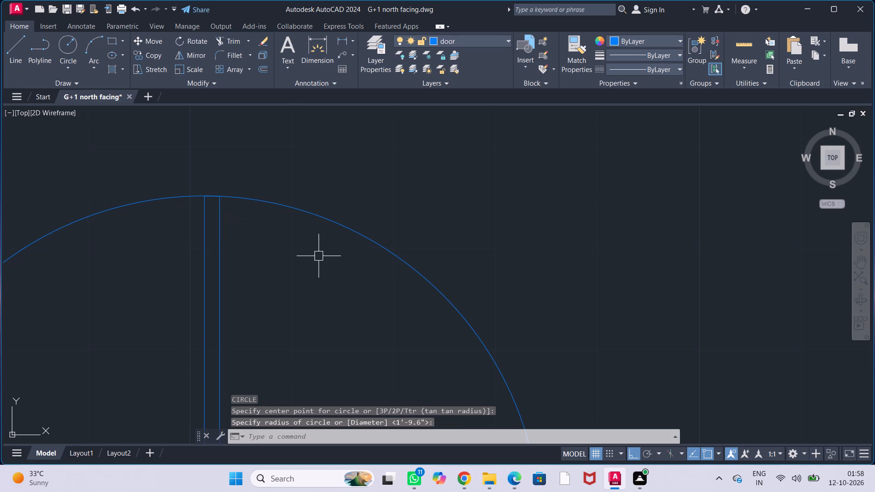
pyautogui.press('Escape')
pyautogui.press('Escape')
pyautogui.press('Escape')
pyautogui.press('Escape')
pyautogui.scroll(-2, 323, 260)
pyautogui.moveTo(334, 290); pyautogui.dragTo(368, 216, button='middle')
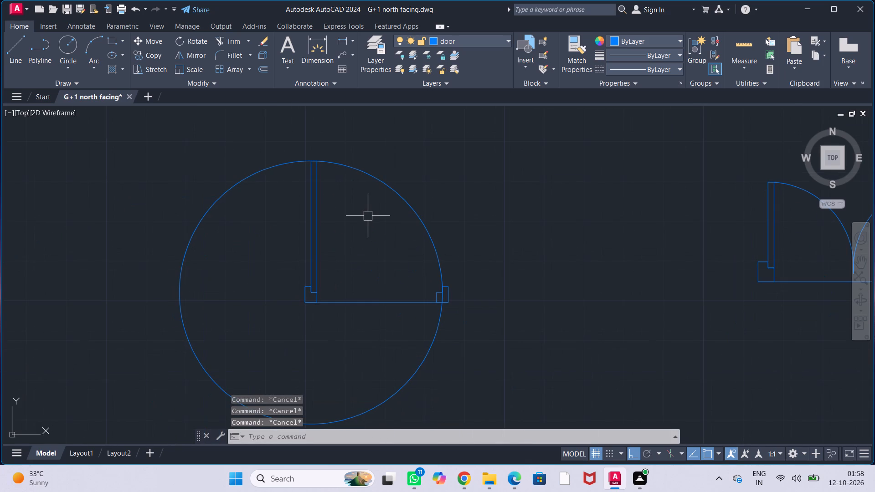
# Trim the circle to the quarter swing arc between the leaf's top and the right jamb's upper notch corner.
pyautogui.write('TRIM')
pyautogui.press('Return')
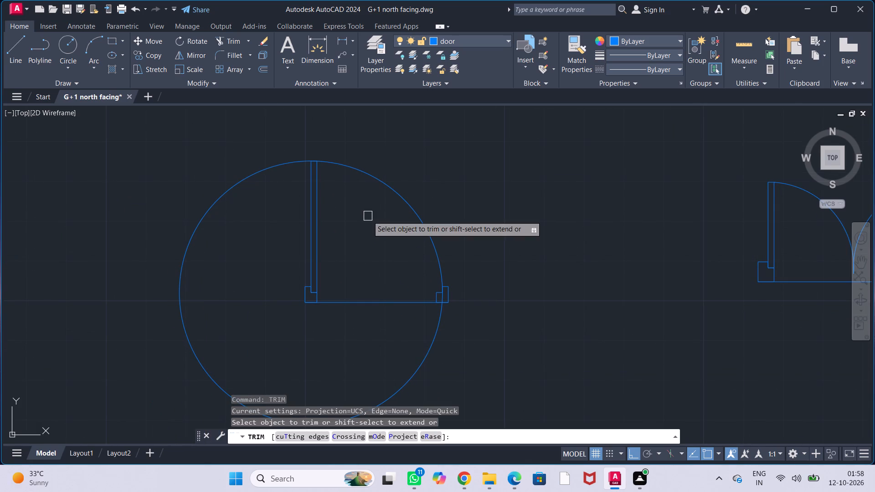
pyautogui.click(193, 353)
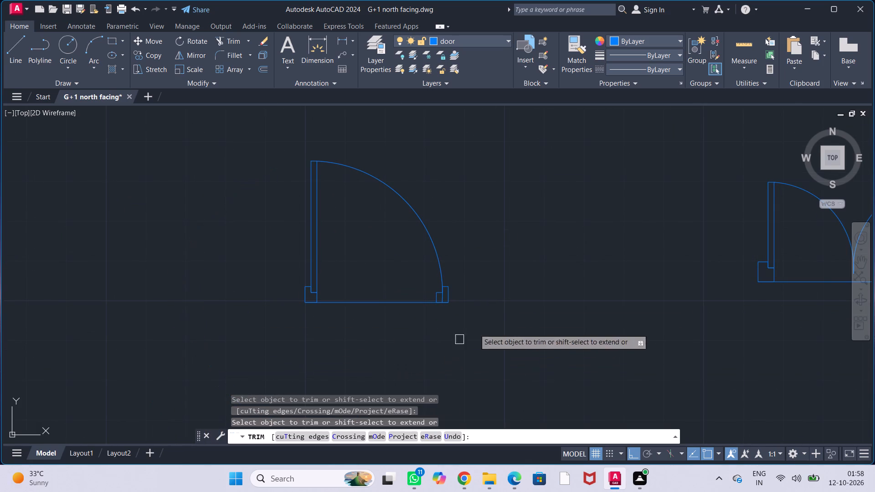
pyautogui.scroll(3, 480, 288)
pyautogui.click(328, 335)
pyautogui.press('Escape')
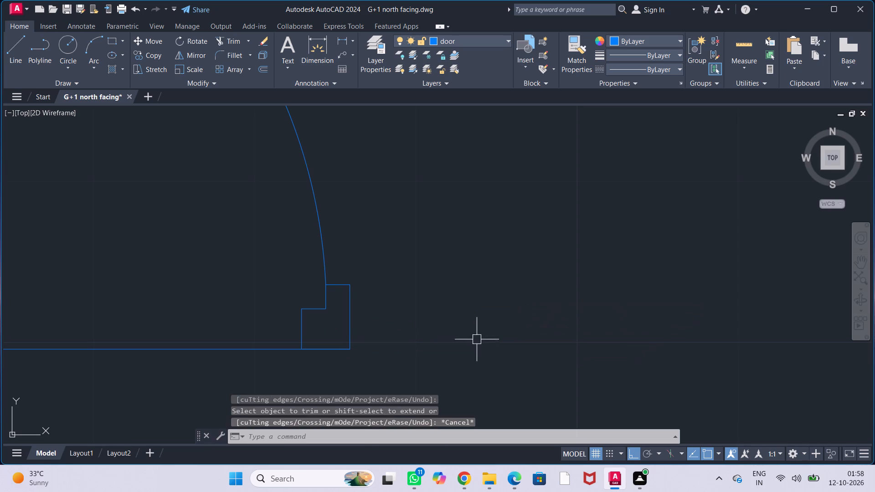
pyautogui.press('Escape')
pyautogui.press('Escape')
pyautogui.press('Escape')
pyautogui.press('Escape')
pyautogui.press('Escape')
pyautogui.scroll(-4, 476, 339)
pyautogui.moveTo(485, 333); pyautogui.dragTo(452, 299, button='middle')
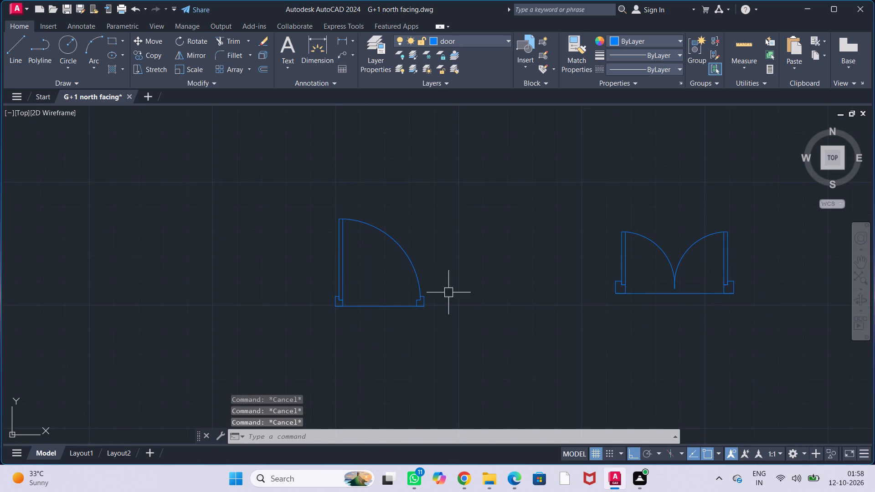
# Define a block named BD from the complete single-leaf door, converting the selected objects to the block.
pyautogui.moveTo(303, 200); pyautogui.dragTo(324, 197)
pyautogui.click(480, 351)
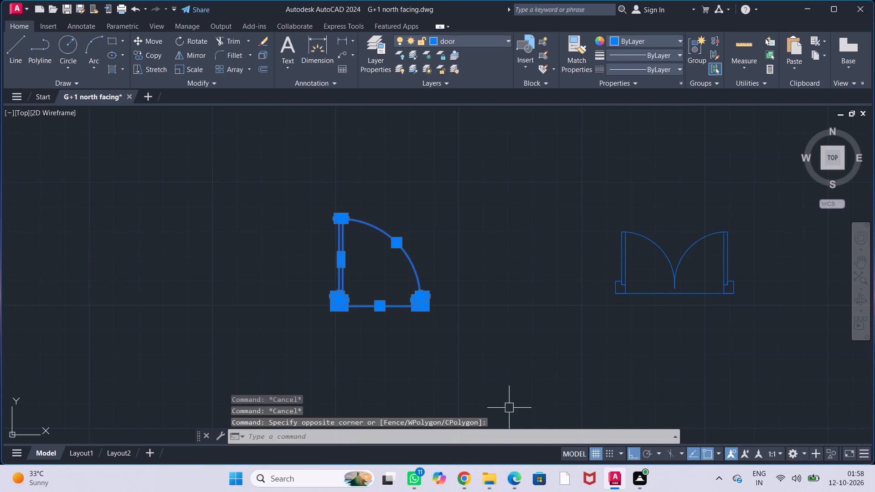
pyautogui.press('b')
pyautogui.press('Return')
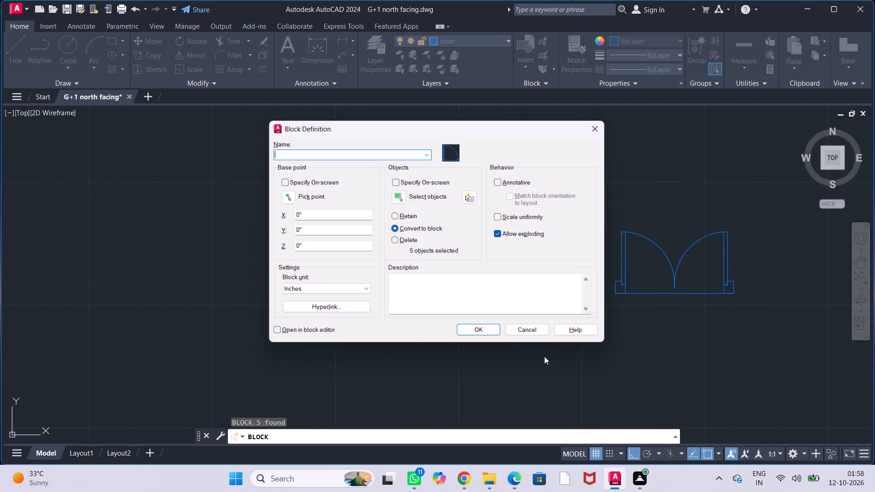
pyautogui.click(392, 155)
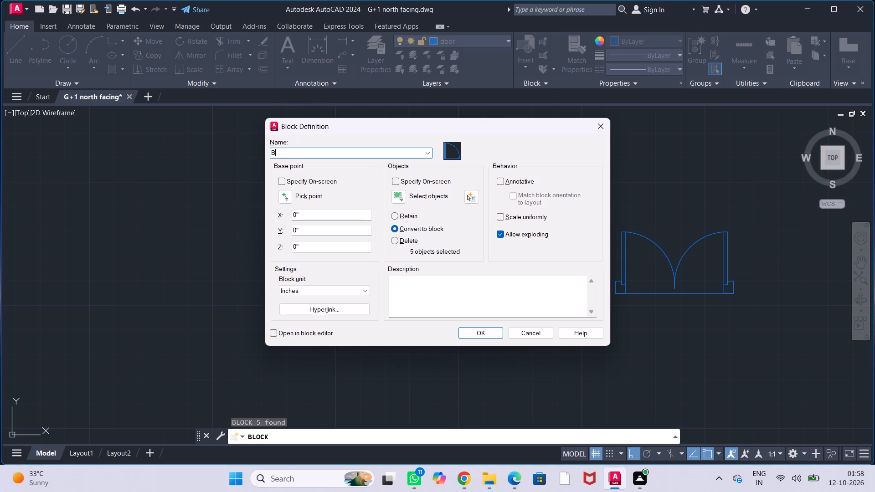
pyautogui.press('b')
pyautogui.press('d')
pyautogui.click(470, 334)
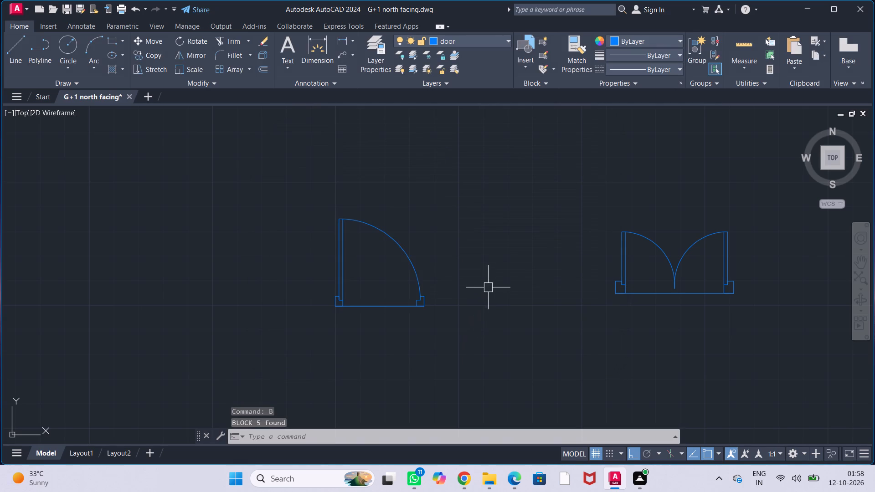
# Draw a horizontal 2'6" line in the empty area to the right of the double-leaf door.
pyautogui.scroll(-1, 503, 258)
pyautogui.moveTo(512, 270); pyautogui.dragTo(378, 261, button='middle')
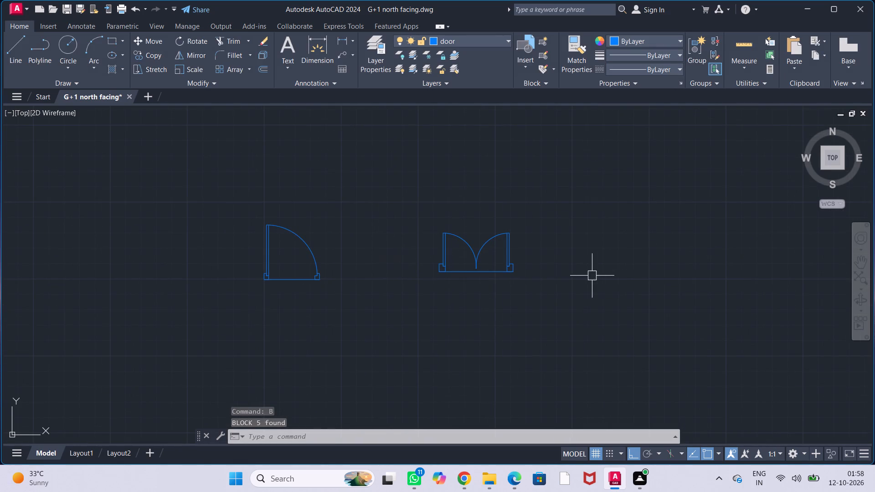
pyautogui.moveTo(576, 278); pyautogui.dragTo(285, 277, button='middle')
pyautogui.moveTo(363, 281); pyautogui.dragTo(369, 298, button='middle')
pyautogui.press('l')
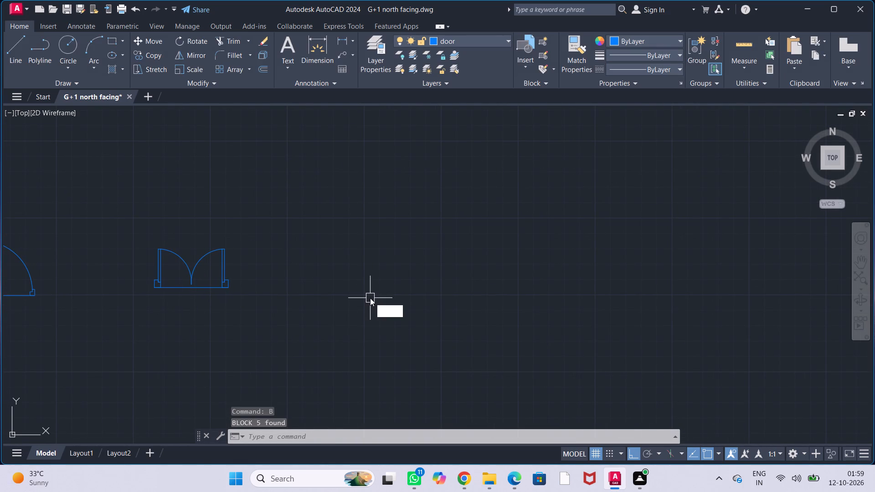
pyautogui.press('Return')
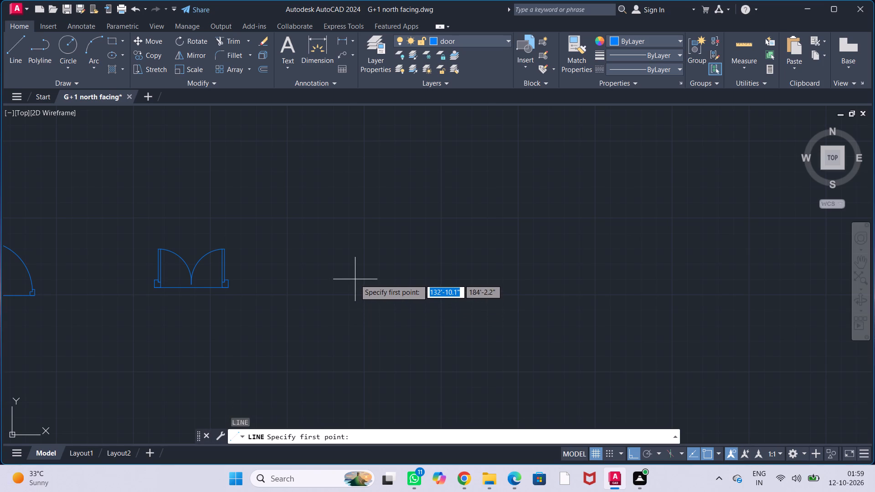
pyautogui.click(355, 279)
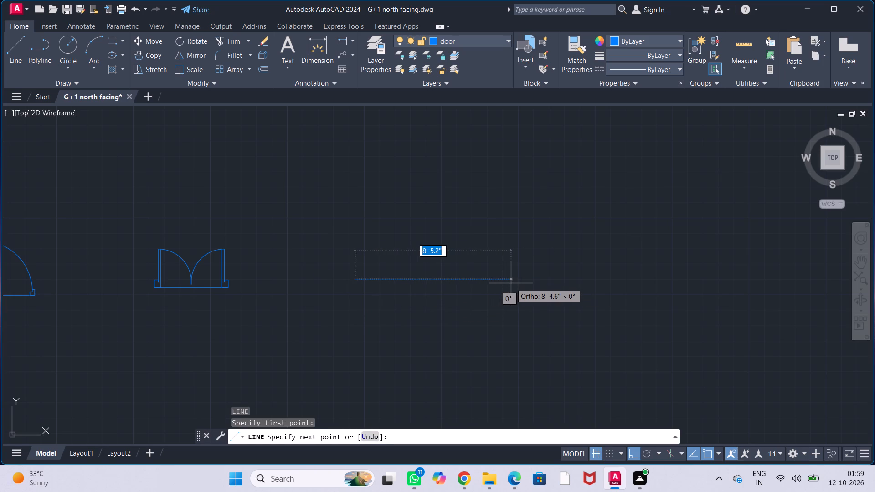
pyautogui.write("2'")
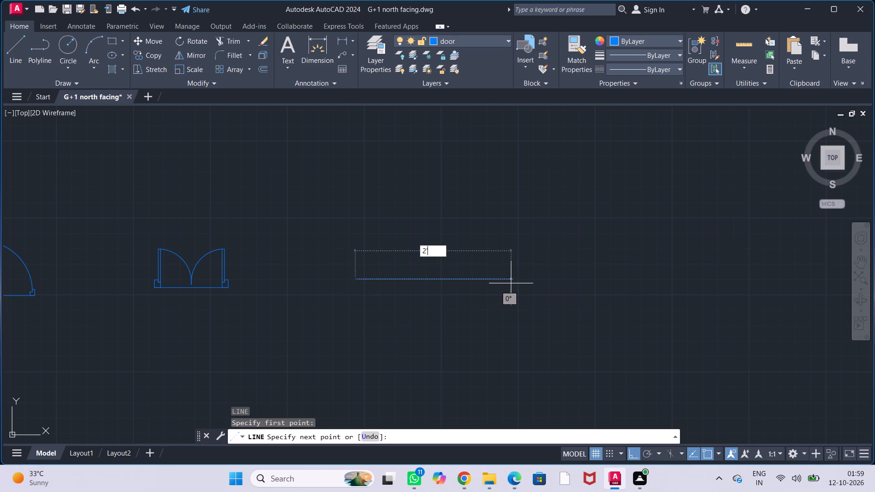
pyautogui.write('6"')
pyautogui.press('Return')
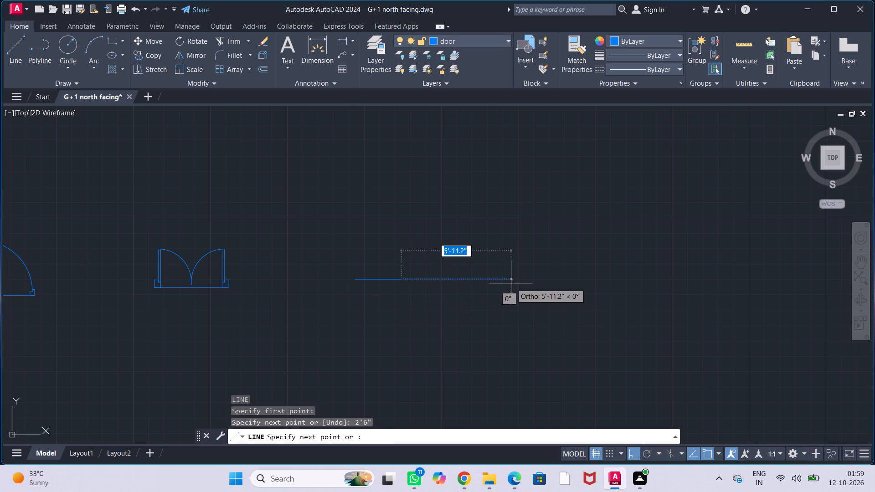
pyautogui.press('Escape')
pyautogui.press('Escape')
pyautogui.press('Escape')
pyautogui.press('Escape')
# Draw a closed notched jamb polyline left of the line: 3" base, 4" outer side, 1.5" top and a 1.5" by 1.5" notch.
pyautogui.scroll(2, 383, 278)
pyautogui.moveTo(352, 287); pyautogui.dragTo(441, 286, button='middle')
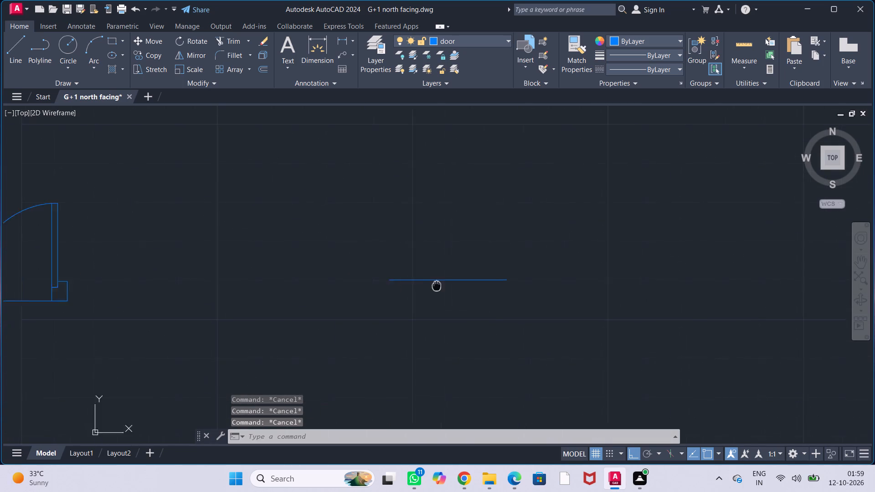
pyautogui.moveTo(441, 286); pyautogui.dragTo(441, 287, button='middle')
pyautogui.scroll(1, 430, 291)
pyautogui.moveTo(425, 298); pyautogui.dragTo(412, 315, button='middle')
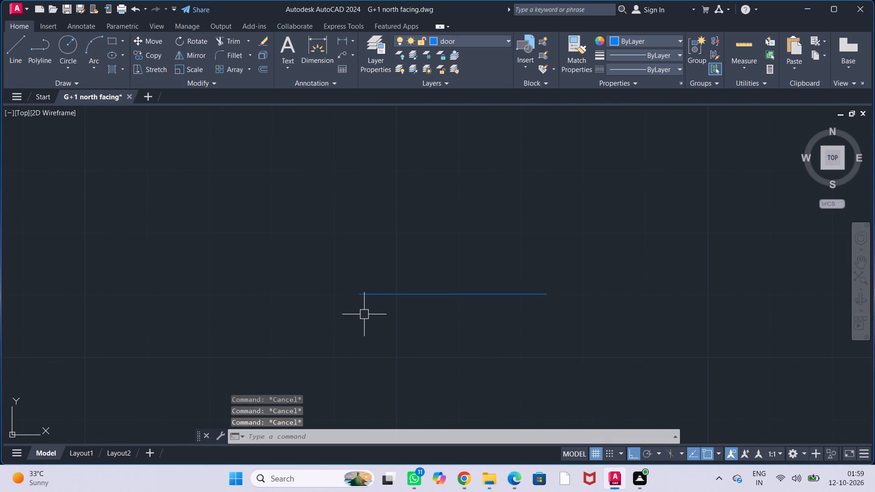
pyautogui.moveTo(368, 307); pyautogui.dragTo(400, 318, button='middle')
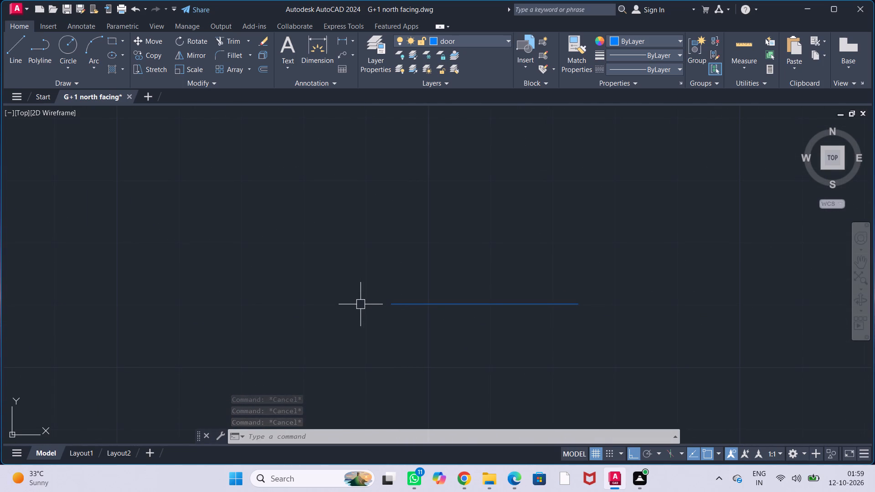
pyautogui.moveTo(360, 303); pyautogui.dragTo(445, 316, button='middle')
pyautogui.scroll(-2, 440, 303)
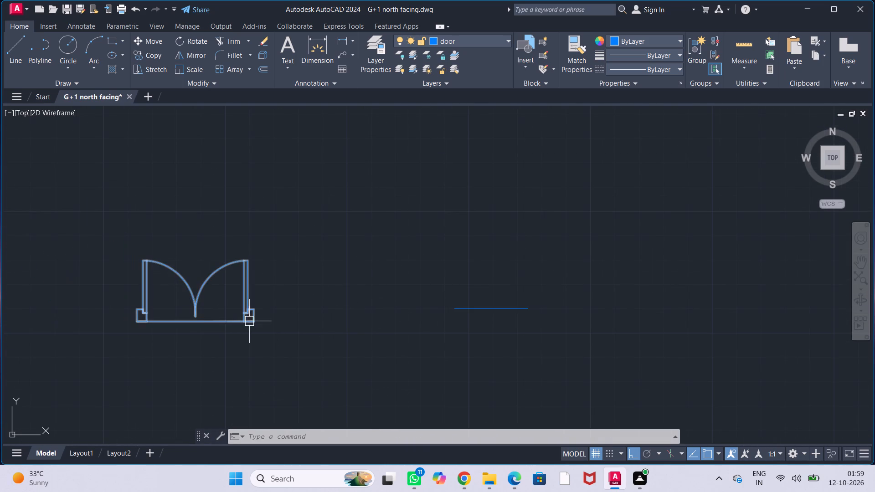
pyautogui.scroll(1, 360, 297)
pyautogui.moveTo(392, 306); pyautogui.dragTo(364, 306, button='middle')
pyautogui.write('PL')
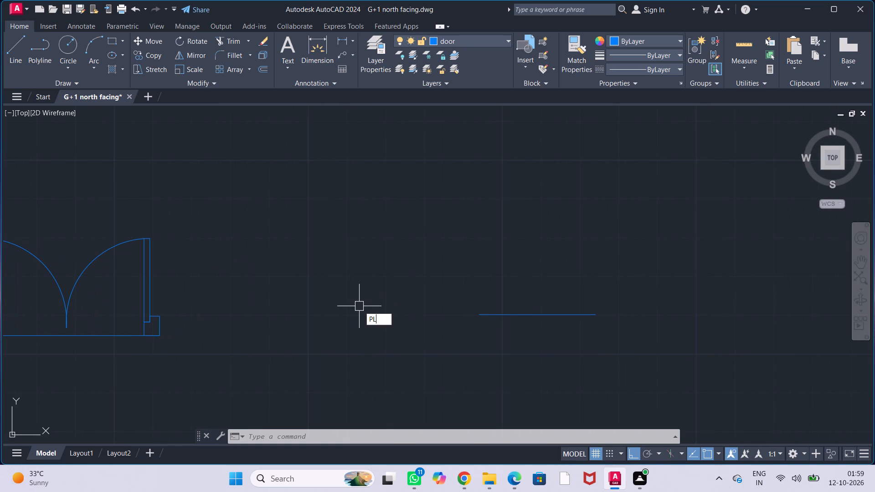
pyautogui.press('Return')
pyautogui.scroll(1, 394, 327)
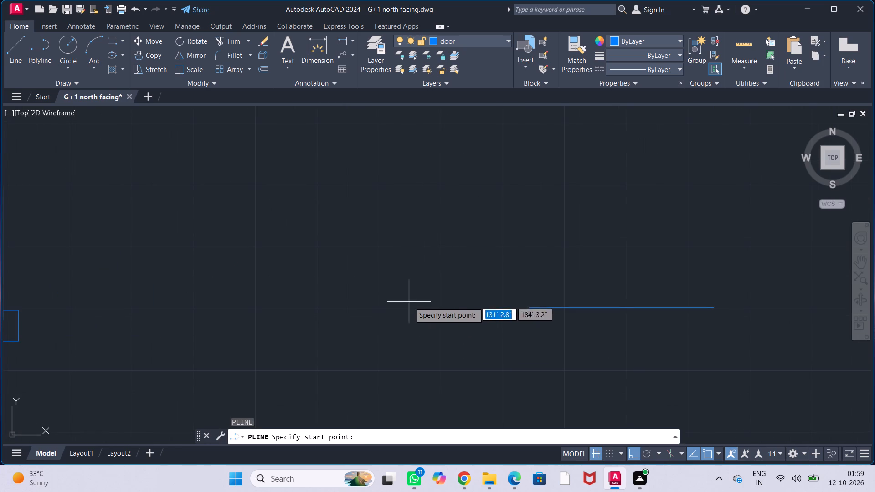
pyautogui.moveTo(410, 302); pyautogui.dragTo(402, 302)
pyautogui.write('3"')
pyautogui.press('Return')
pyautogui.scroll(2, 365, 260)
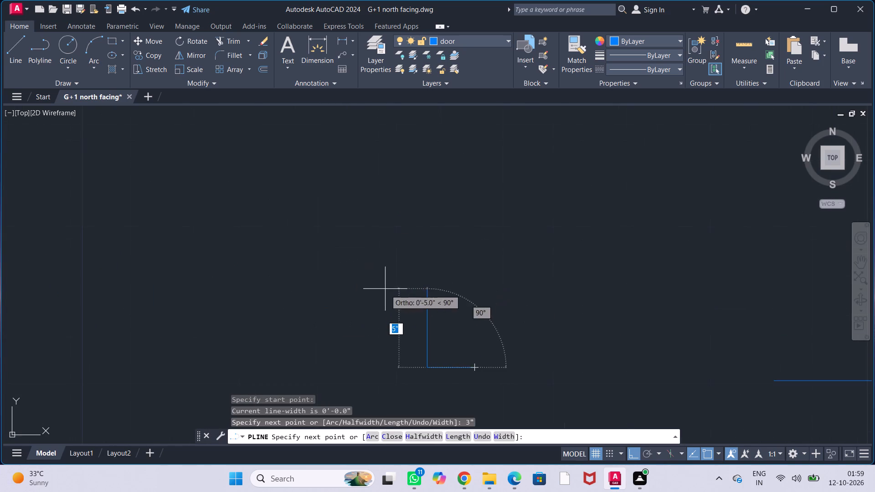
pyautogui.moveTo(386, 291); pyautogui.dragTo(314, 222, button='middle')
pyautogui.write('4"')
pyautogui.press('Return')
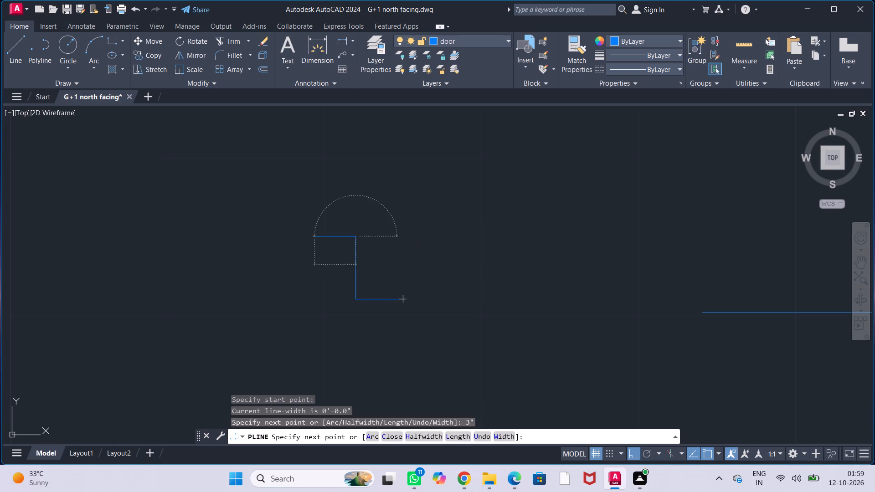
pyautogui.write('1.5"')
pyautogui.press('Return')
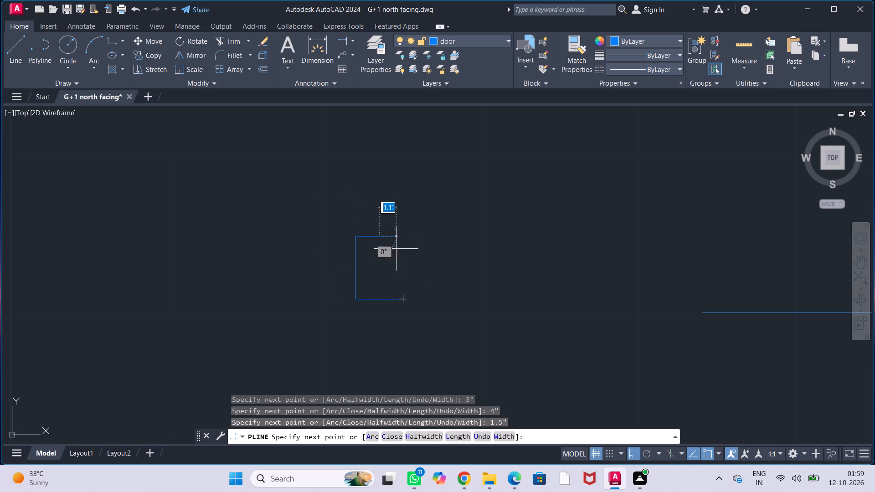
pyautogui.write('1.5{')
pyautogui.press('Return')
pyautogui.press('BackSpace')
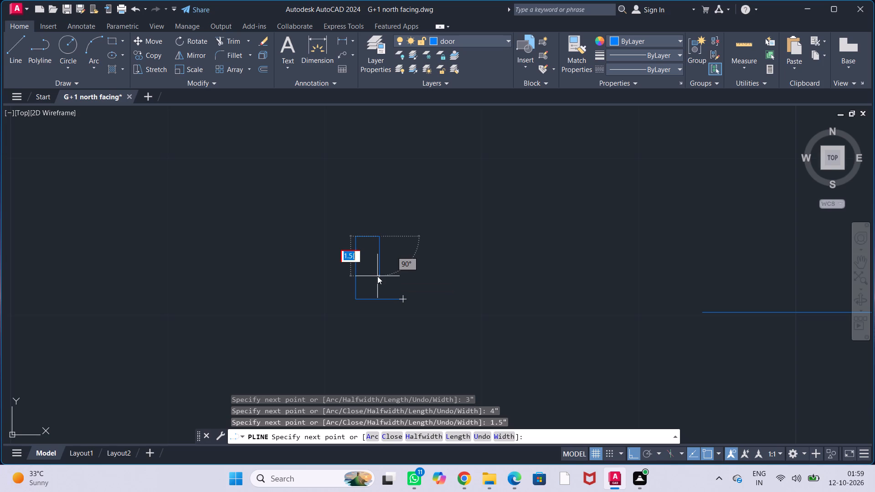
pyautogui.write('1.5"')
pyautogui.press('Return')
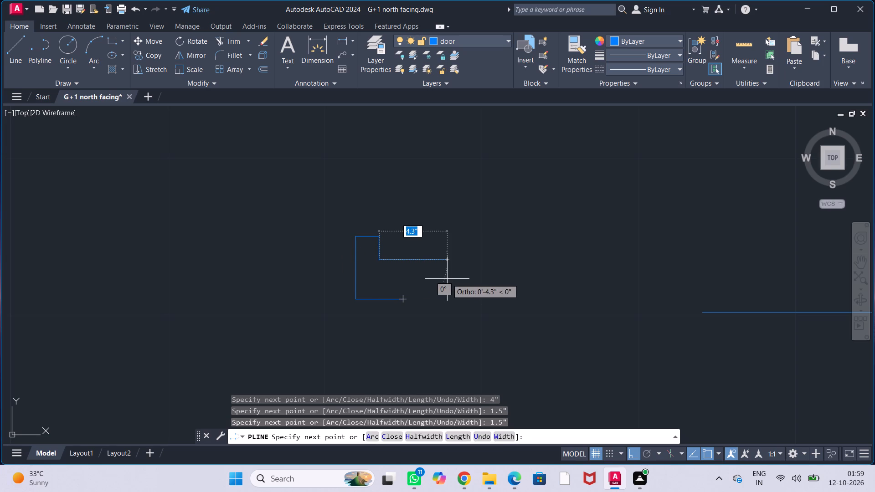
pyautogui.write('1.5"')
pyautogui.press('Return')
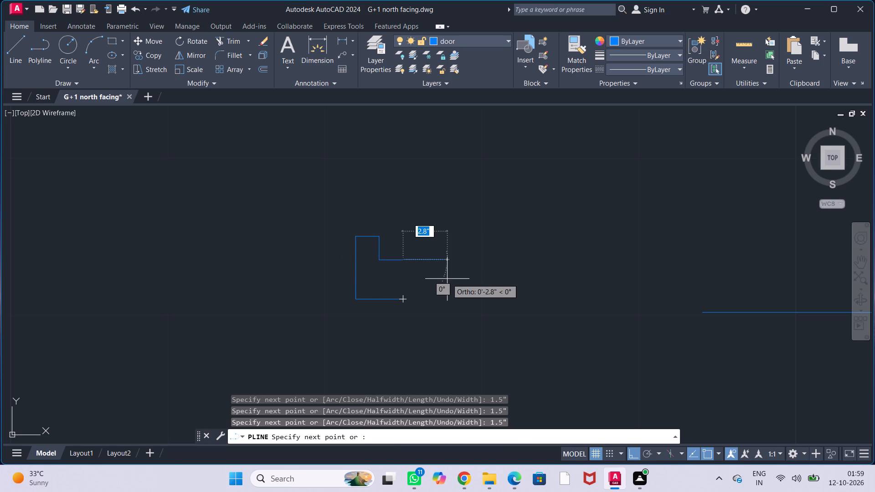
pyautogui.click(404, 298)
pyautogui.press('Escape')
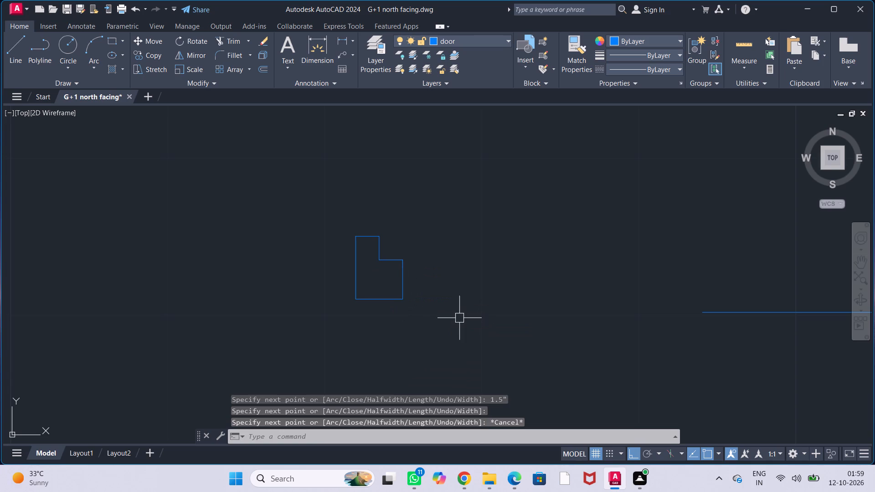
pyautogui.press('Escape')
pyautogui.press('Escape')
pyautogui.press('Escape')
pyautogui.press('Escape')
# Move the notched jamb from its bottom-left corner to the left endpoint of the 2'6" line.
pyautogui.scroll(-1, 463, 309)
pyautogui.moveTo(495, 308); pyautogui.dragTo(380, 297, button='middle')
pyautogui.scroll(-1, 405, 297)
pyautogui.moveTo(411, 298); pyautogui.dragTo(393, 301, button='middle')
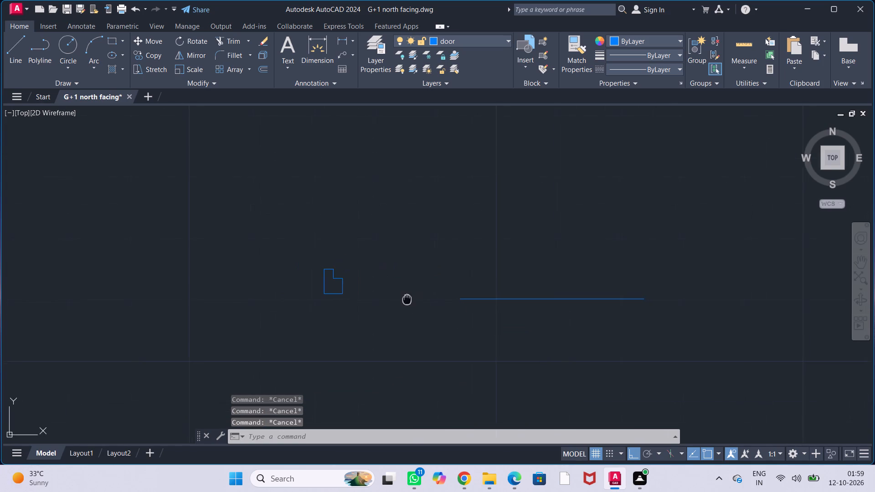
pyautogui.moveTo(393, 301); pyautogui.dragTo(375, 303, button='middle')
pyautogui.scroll(1, 348, 306)
pyautogui.click(284, 295)
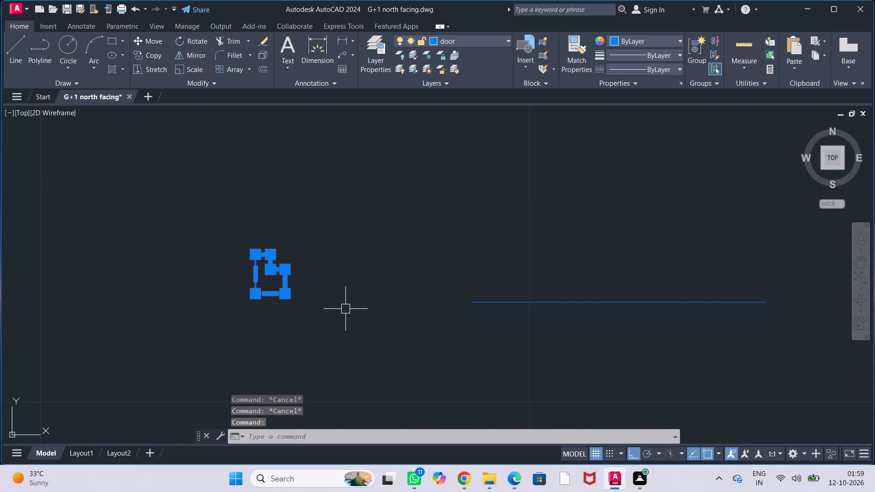
pyautogui.press('m')
pyautogui.press('Return')
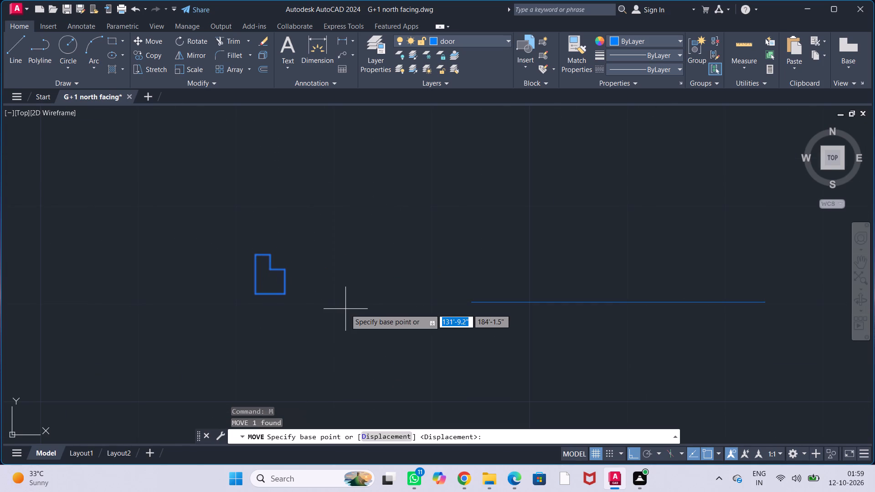
pyautogui.moveTo(258, 297); pyautogui.dragTo(265, 297)
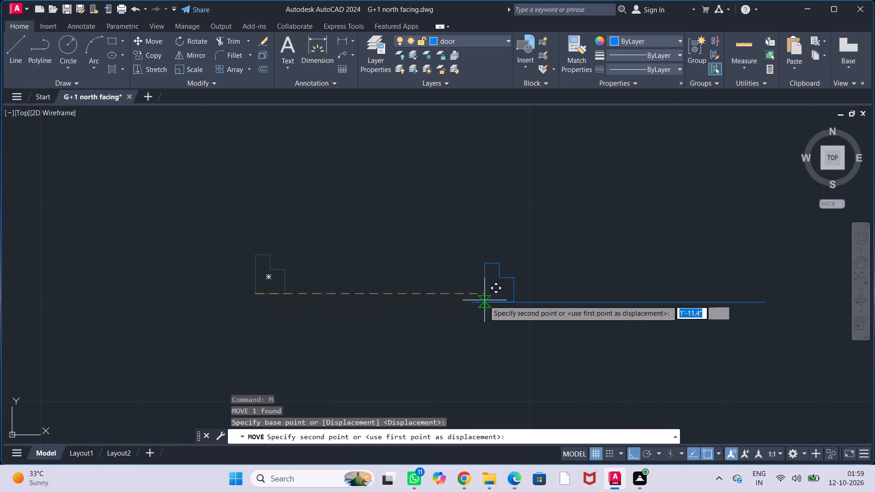
pyautogui.click(475, 303)
pyautogui.press('Escape')
pyautogui.press('Escape')
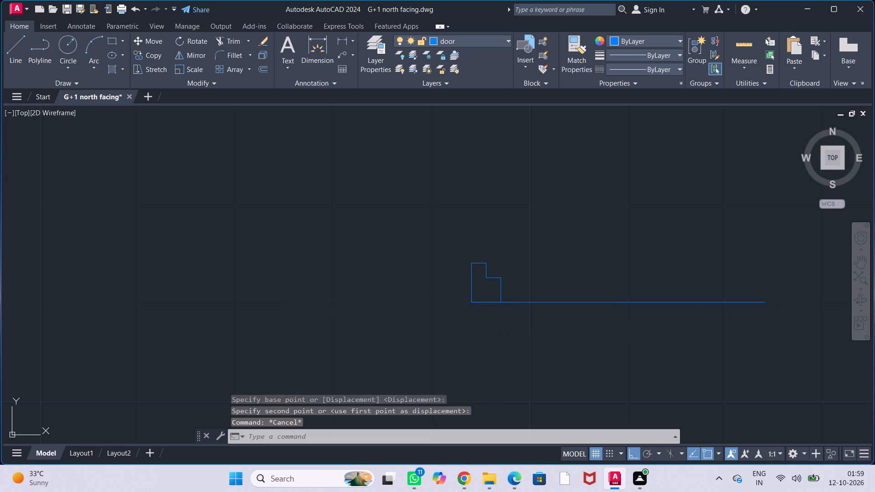
pyautogui.press('Escape')
pyautogui.press('Escape')
# Mirror the left jamb about a vertical axis through the line's midpoint, keeping the original.
pyautogui.scroll(-1, 507, 320)
pyautogui.moveTo(502, 328); pyautogui.dragTo(406, 308, button='middle')
pyautogui.scroll(2, 401, 296)
pyautogui.moveTo(425, 268); pyautogui.dragTo(422, 258)
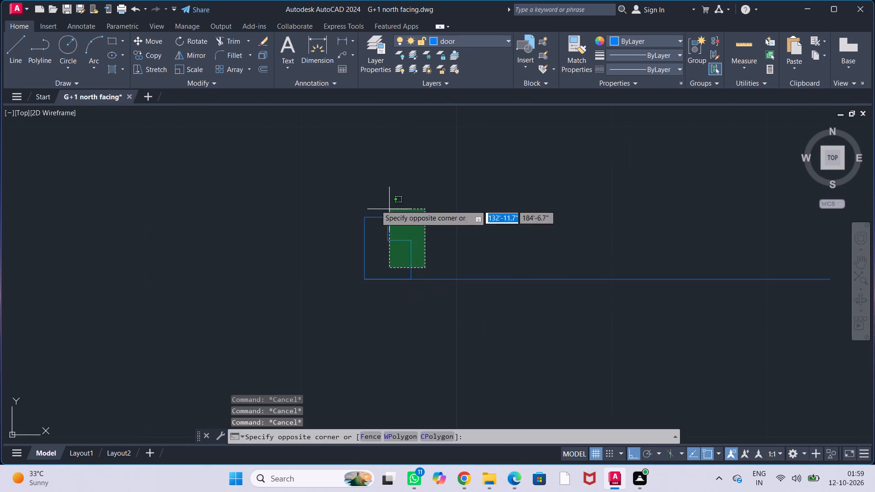
pyautogui.click(337, 205)
pyautogui.scroll(-2, 502, 229)
pyautogui.moveTo(557, 211); pyautogui.dragTo(418, 312, button='middle')
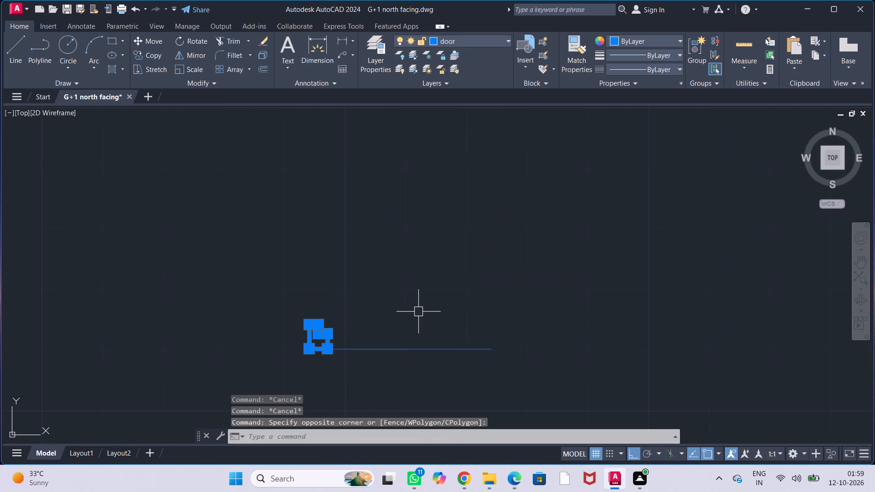
pyautogui.write('MI')
pyautogui.press('Return')
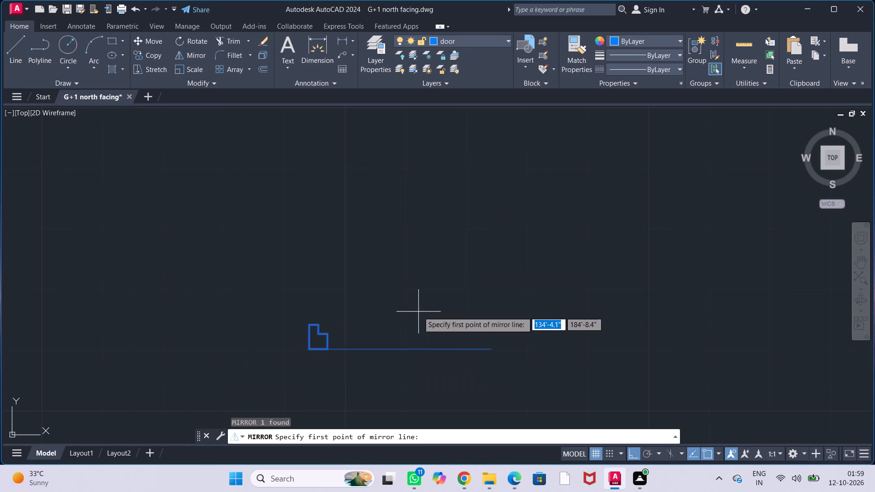
pyautogui.click(401, 352)
pyautogui.click(407, 306)
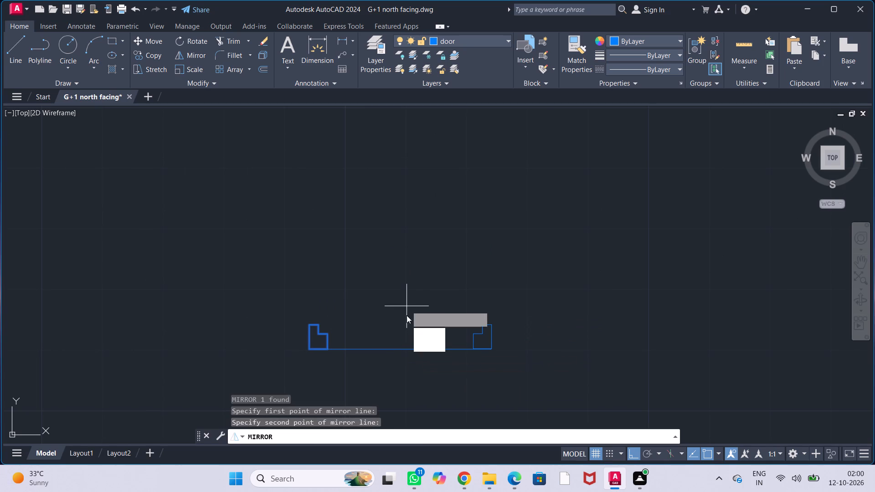
pyautogui.moveTo(420, 348); pyautogui.dragTo(407, 306)
pyautogui.press('Escape')
pyautogui.press('Escape')
pyautogui.press('Escape')
pyautogui.press('Escape')
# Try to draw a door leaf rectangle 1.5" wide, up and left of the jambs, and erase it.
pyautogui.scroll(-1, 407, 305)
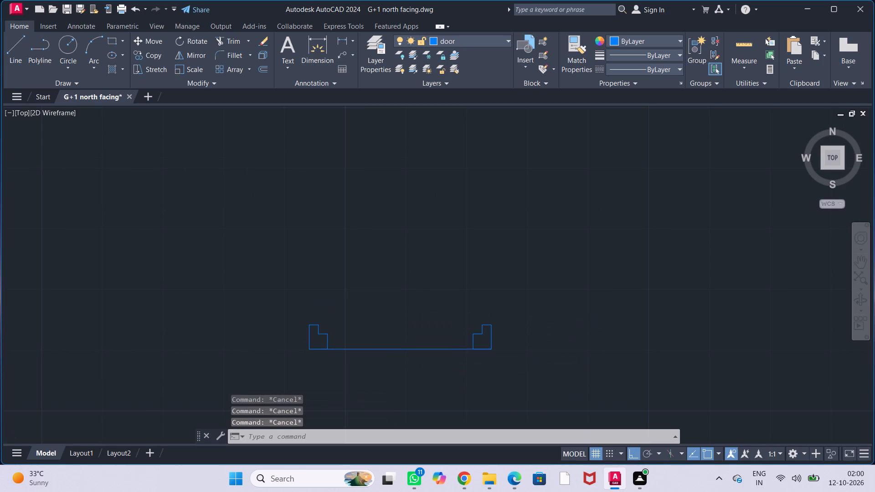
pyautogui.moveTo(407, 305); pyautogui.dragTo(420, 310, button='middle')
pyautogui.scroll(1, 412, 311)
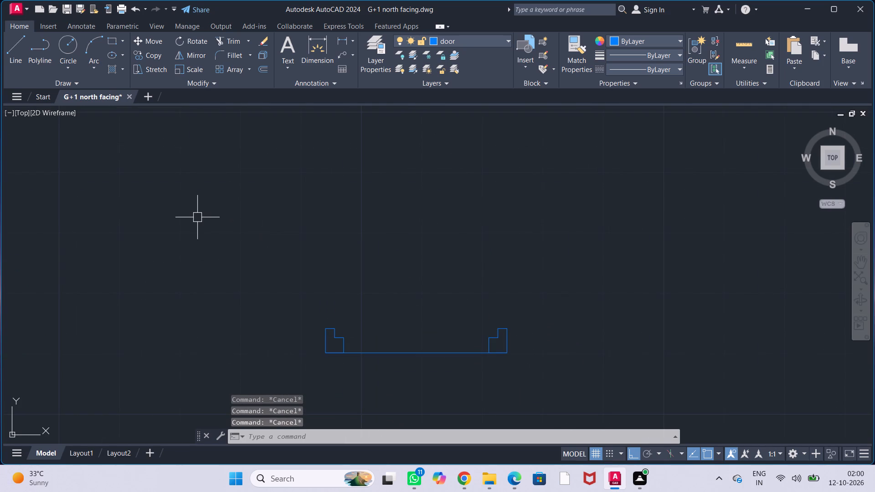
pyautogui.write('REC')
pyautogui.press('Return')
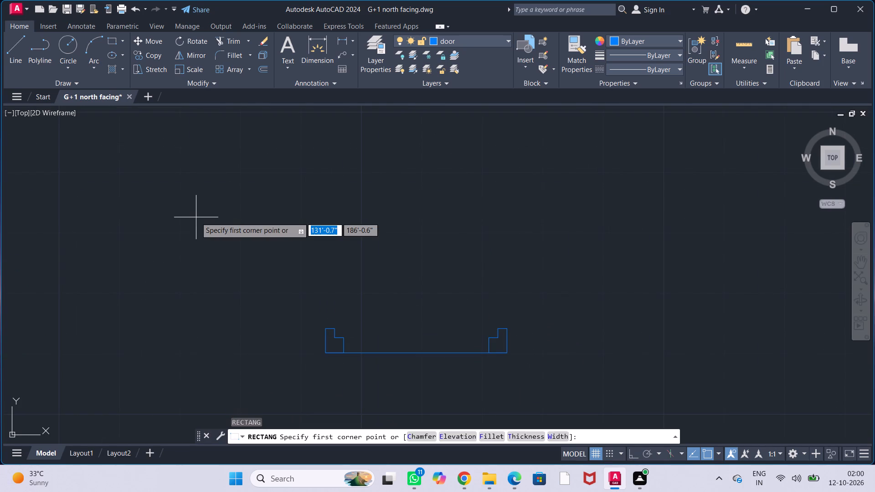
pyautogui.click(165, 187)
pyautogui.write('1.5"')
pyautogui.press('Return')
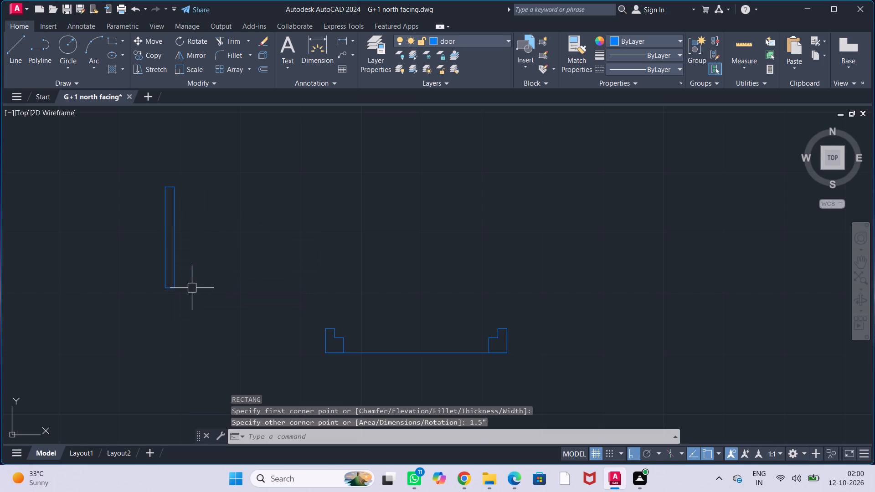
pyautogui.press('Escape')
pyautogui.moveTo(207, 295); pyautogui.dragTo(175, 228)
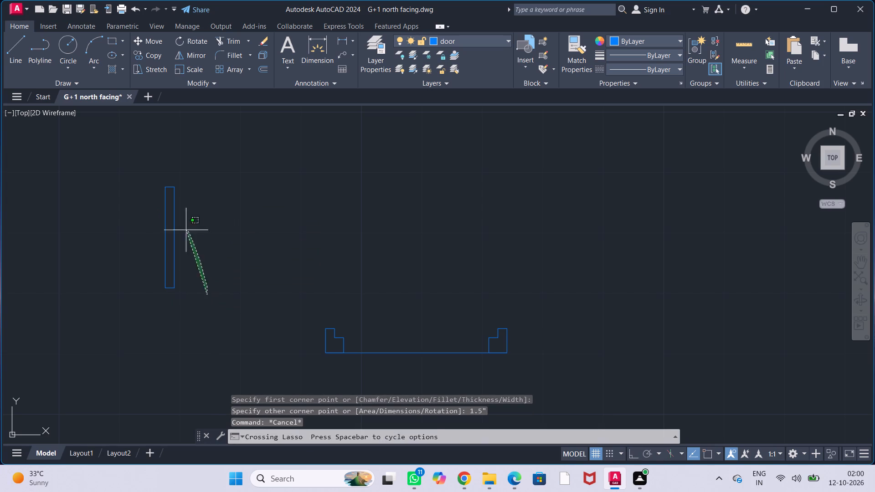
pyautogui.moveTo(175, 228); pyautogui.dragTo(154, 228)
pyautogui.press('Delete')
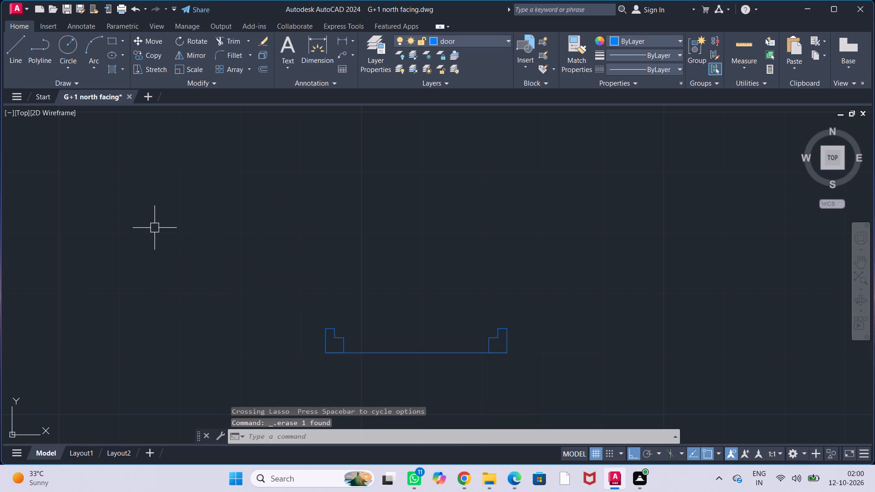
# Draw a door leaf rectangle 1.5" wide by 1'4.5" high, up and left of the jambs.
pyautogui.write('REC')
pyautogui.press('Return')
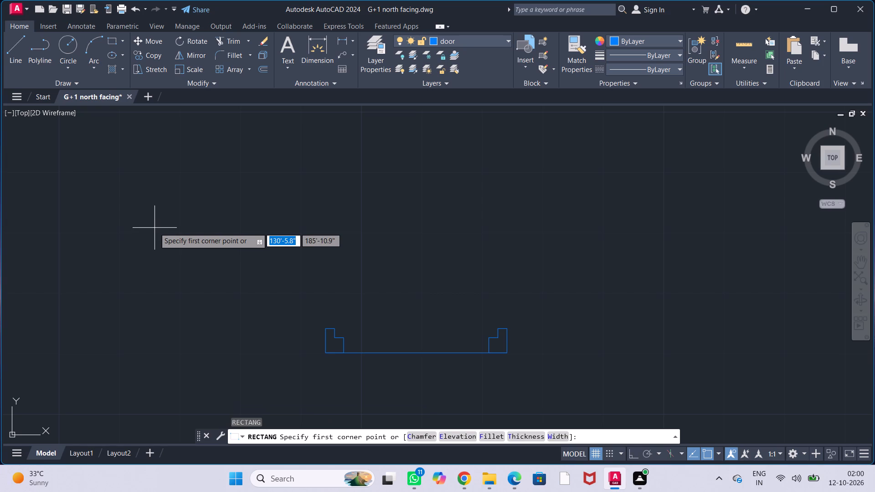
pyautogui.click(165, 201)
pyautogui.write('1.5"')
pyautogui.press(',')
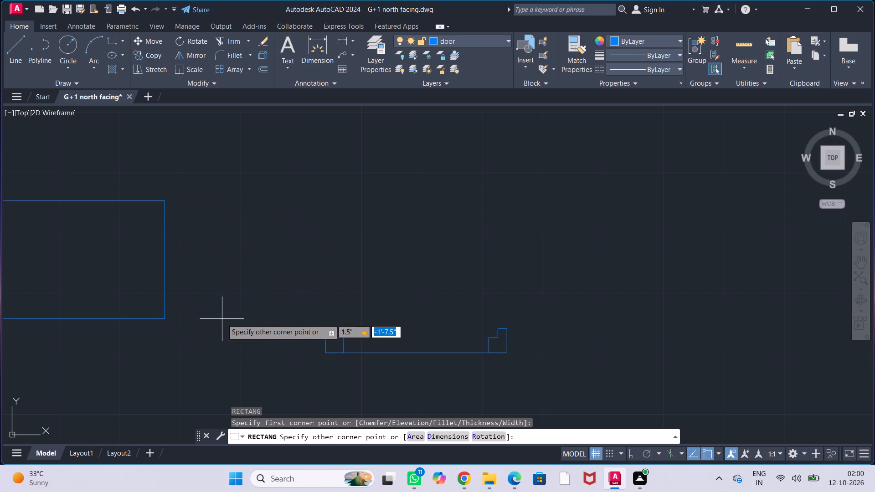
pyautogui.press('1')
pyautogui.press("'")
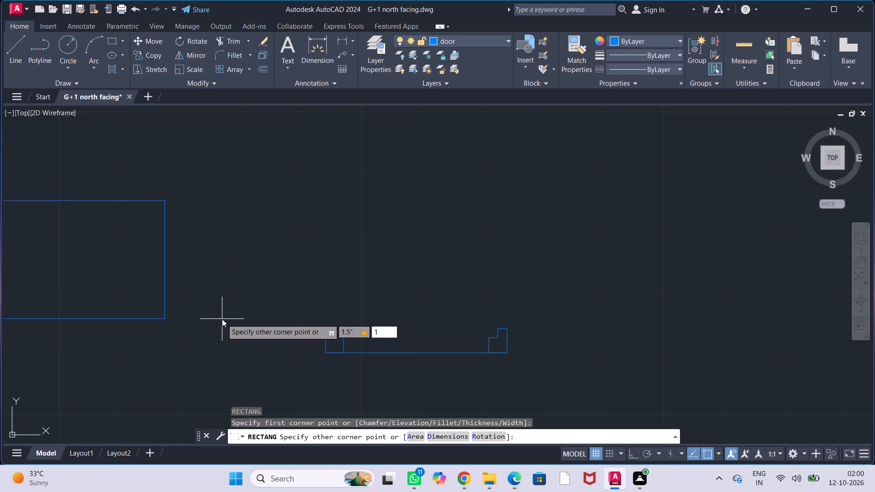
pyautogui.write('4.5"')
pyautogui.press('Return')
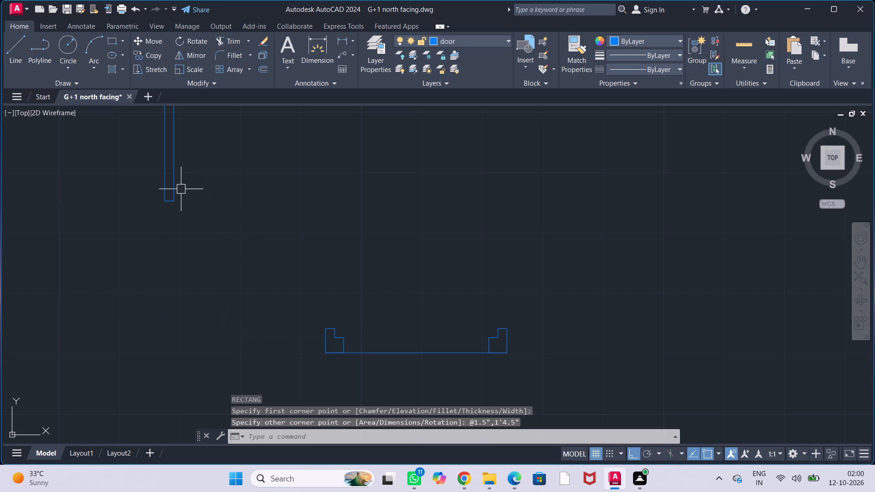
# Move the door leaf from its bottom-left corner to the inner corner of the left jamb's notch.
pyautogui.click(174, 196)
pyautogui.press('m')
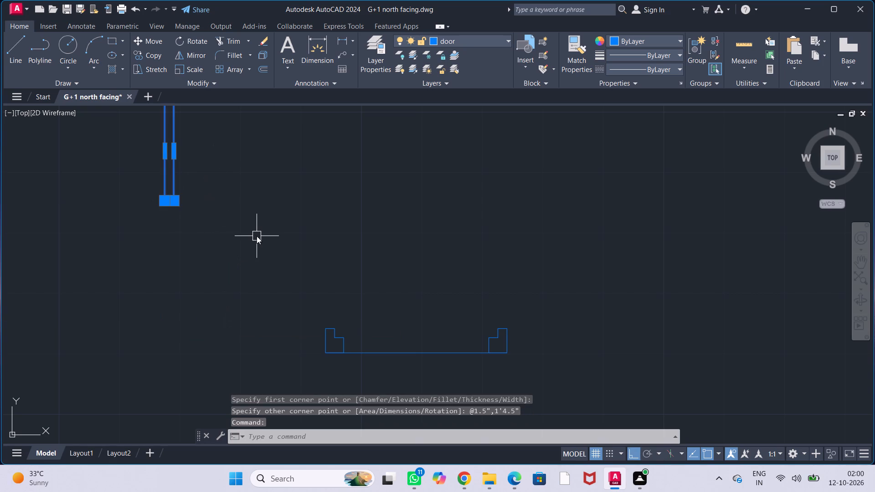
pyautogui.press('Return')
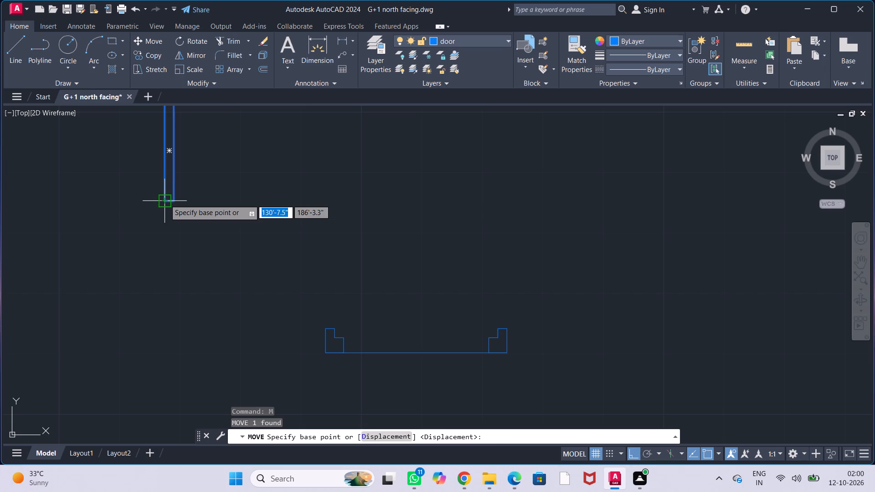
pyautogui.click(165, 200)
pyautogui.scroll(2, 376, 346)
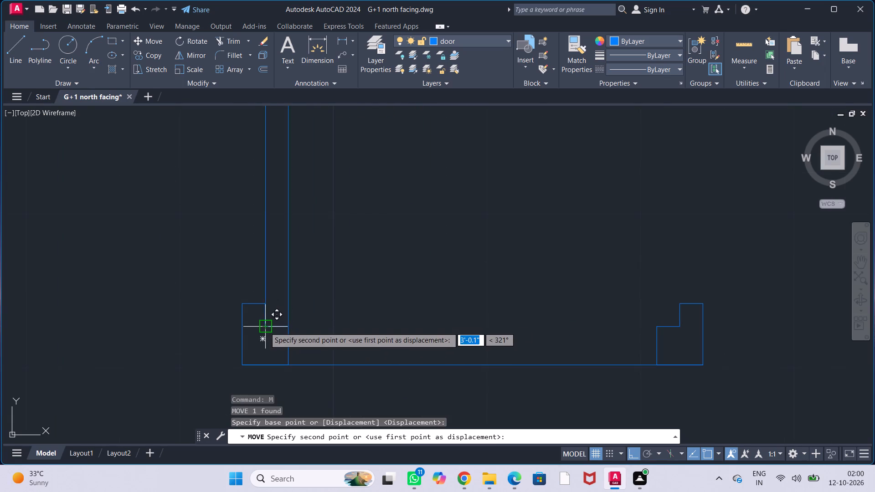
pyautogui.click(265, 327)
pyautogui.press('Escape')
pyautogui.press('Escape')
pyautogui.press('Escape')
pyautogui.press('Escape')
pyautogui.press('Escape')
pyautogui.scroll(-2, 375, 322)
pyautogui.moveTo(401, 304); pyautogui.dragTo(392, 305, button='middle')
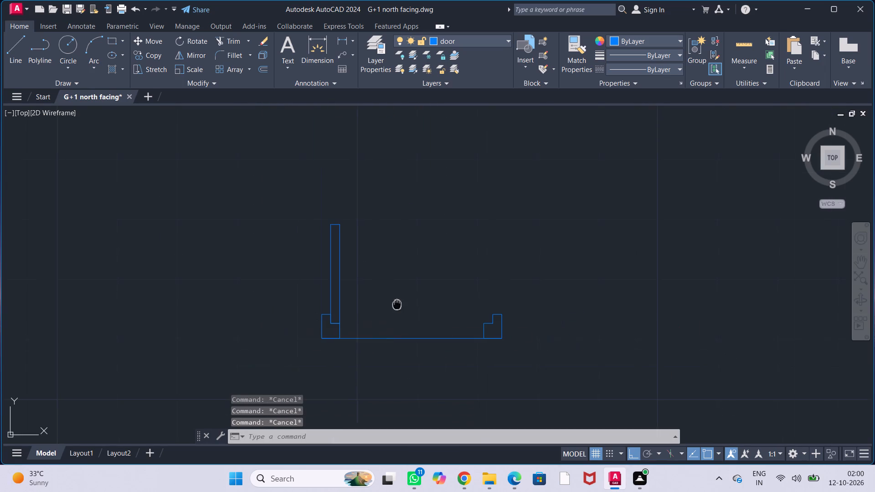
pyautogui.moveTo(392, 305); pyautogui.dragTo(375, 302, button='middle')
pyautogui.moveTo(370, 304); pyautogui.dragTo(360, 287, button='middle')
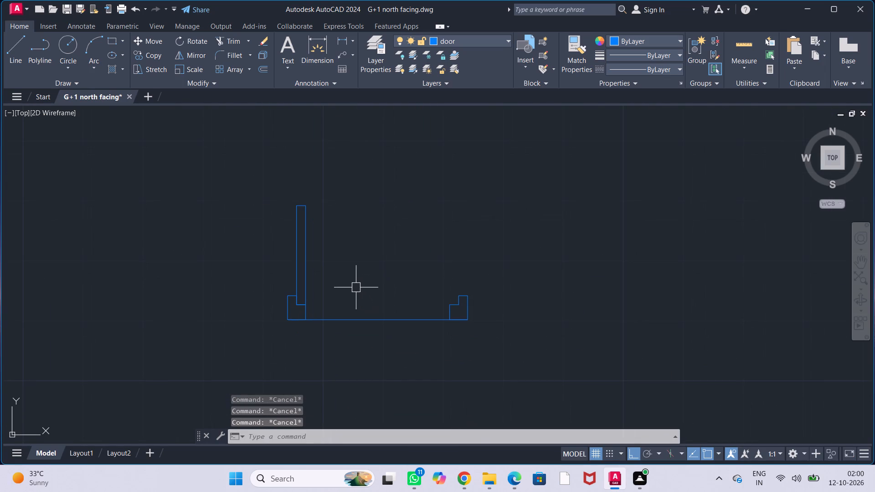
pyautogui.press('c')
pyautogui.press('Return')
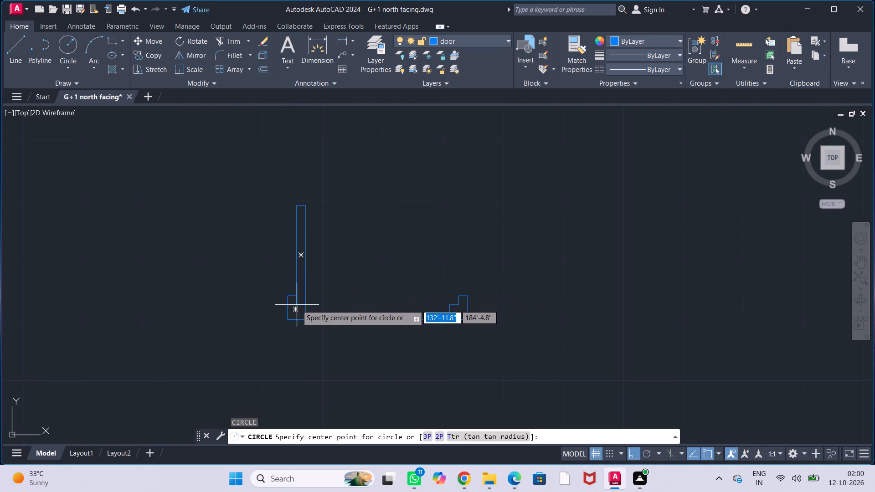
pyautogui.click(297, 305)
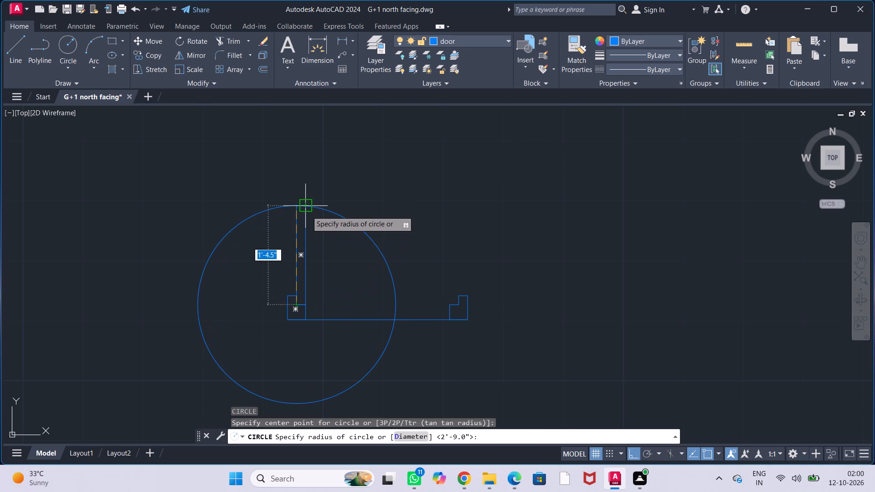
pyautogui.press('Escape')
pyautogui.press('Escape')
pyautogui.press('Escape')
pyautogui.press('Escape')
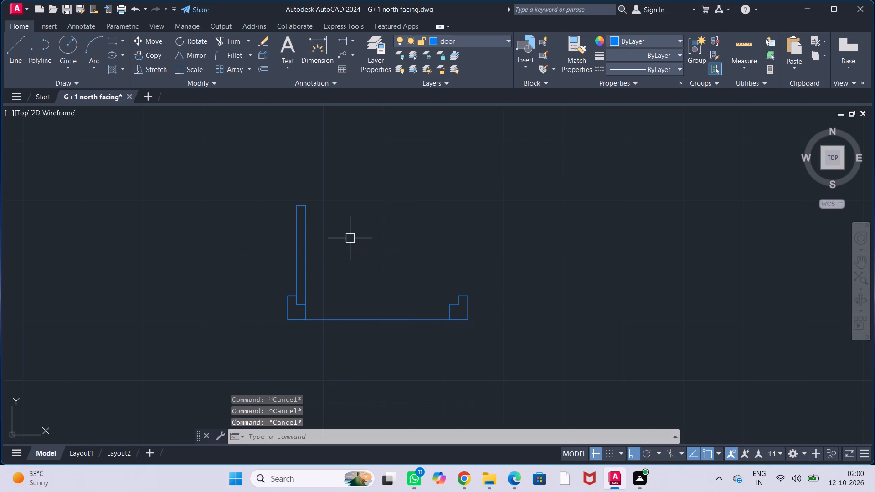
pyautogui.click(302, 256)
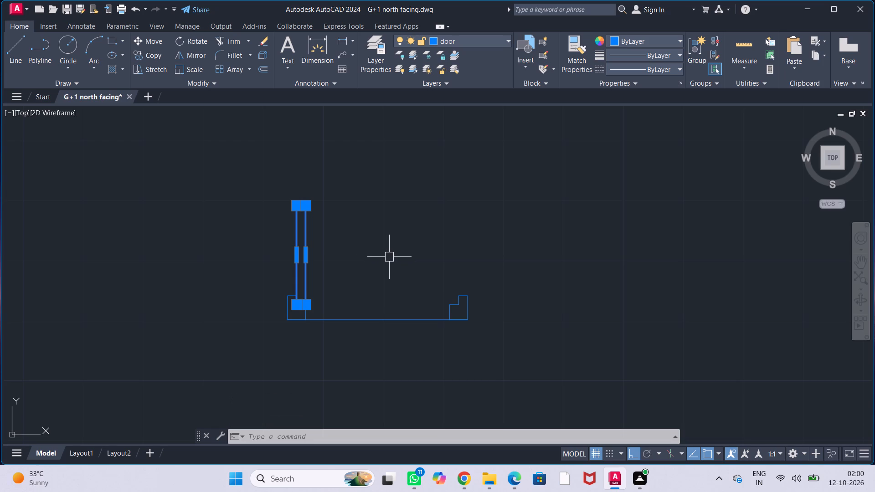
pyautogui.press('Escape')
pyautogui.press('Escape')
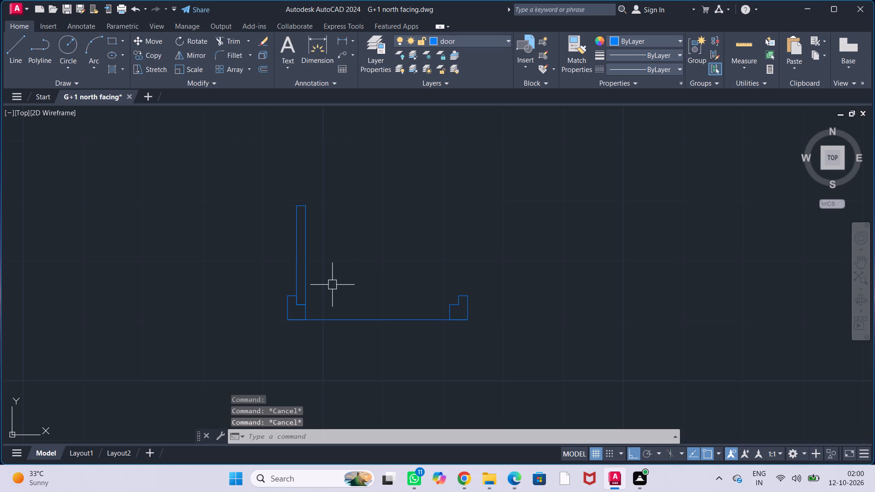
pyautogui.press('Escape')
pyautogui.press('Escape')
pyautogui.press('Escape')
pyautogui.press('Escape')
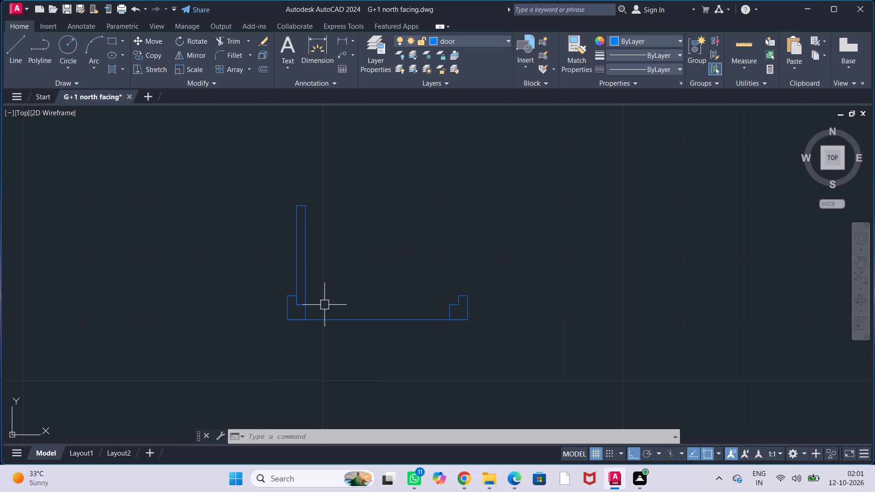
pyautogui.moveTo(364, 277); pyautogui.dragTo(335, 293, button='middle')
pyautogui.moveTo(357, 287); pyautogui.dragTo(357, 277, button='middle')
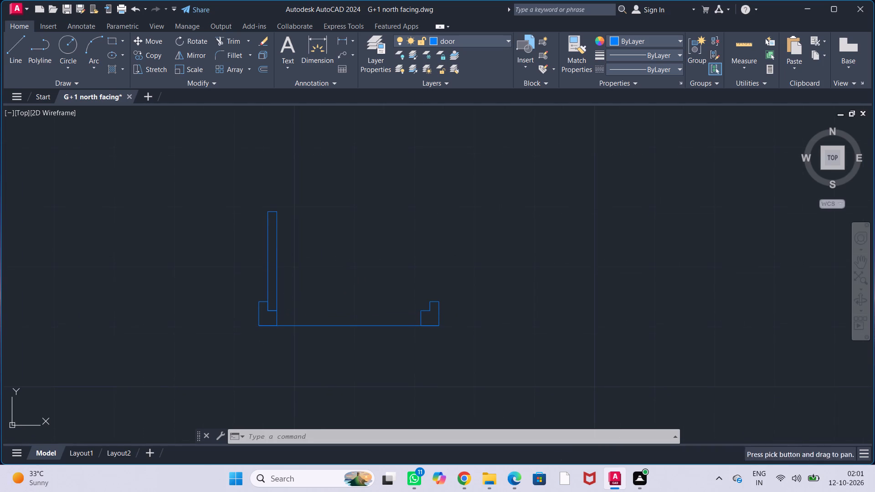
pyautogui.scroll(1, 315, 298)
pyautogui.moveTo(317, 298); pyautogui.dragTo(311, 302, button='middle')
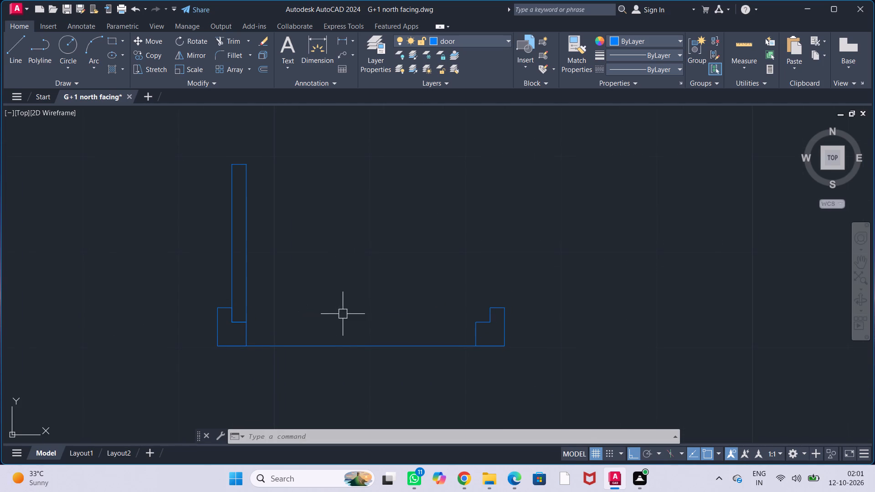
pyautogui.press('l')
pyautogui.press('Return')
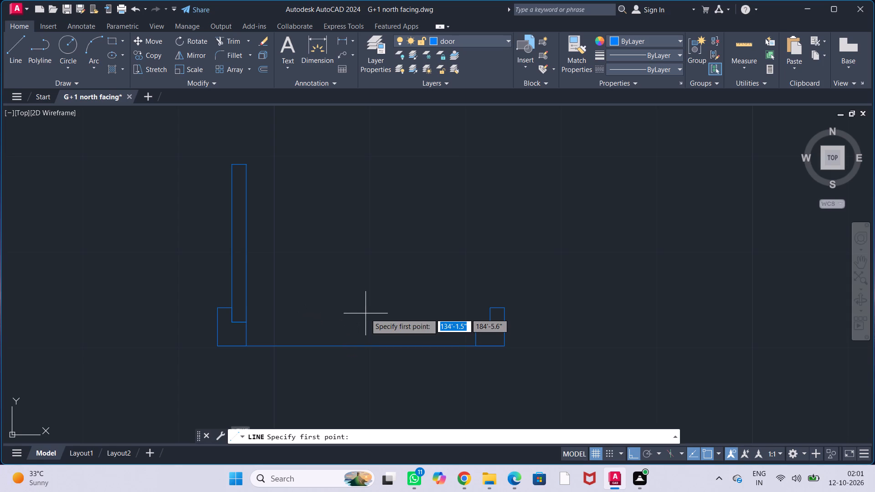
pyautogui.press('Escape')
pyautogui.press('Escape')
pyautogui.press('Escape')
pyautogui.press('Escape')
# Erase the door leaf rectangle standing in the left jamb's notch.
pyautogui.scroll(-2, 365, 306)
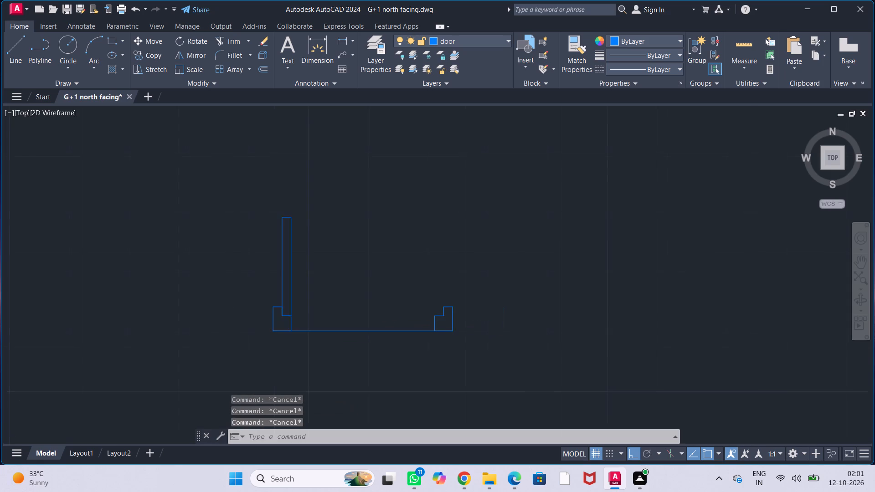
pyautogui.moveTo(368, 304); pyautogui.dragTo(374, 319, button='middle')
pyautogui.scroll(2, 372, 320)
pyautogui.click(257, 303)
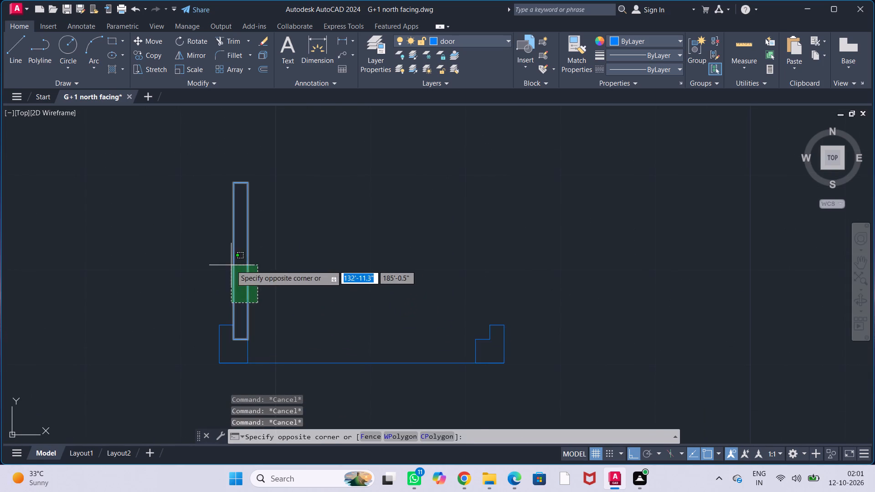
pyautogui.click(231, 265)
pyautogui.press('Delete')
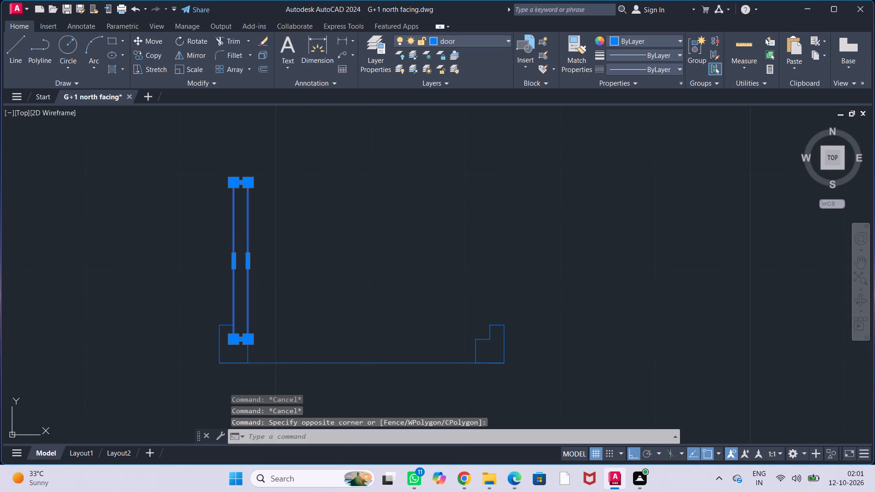
# Copy the left notched jamb horizontally to empty space right of the 2'6" door frame.
pyautogui.scroll(-2, 322, 253)
pyautogui.moveTo(354, 232); pyautogui.dragTo(392, 268, button='middle')
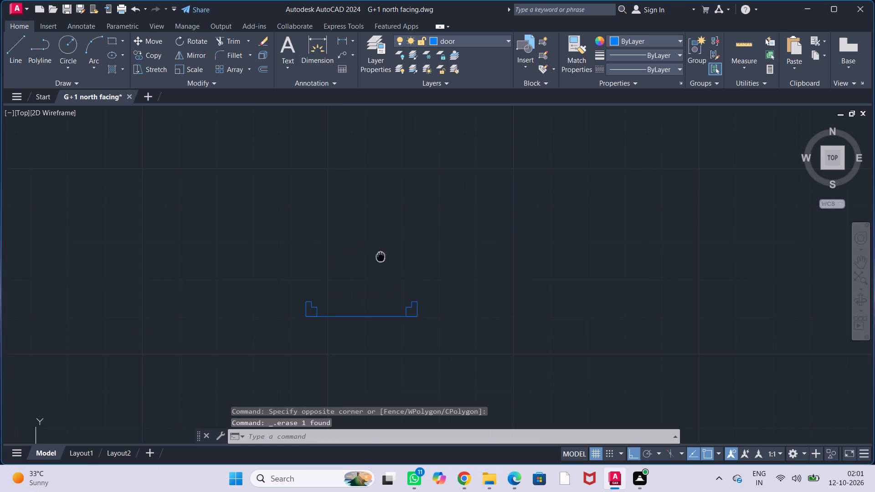
pyautogui.moveTo(392, 268); pyautogui.dragTo(405, 280, button='middle')
pyautogui.click(340, 333)
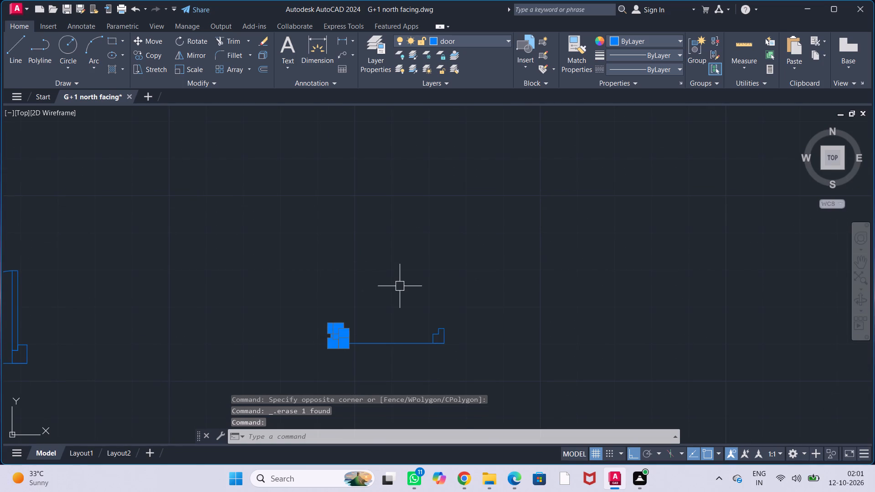
pyautogui.write('CO')
pyautogui.press('Return')
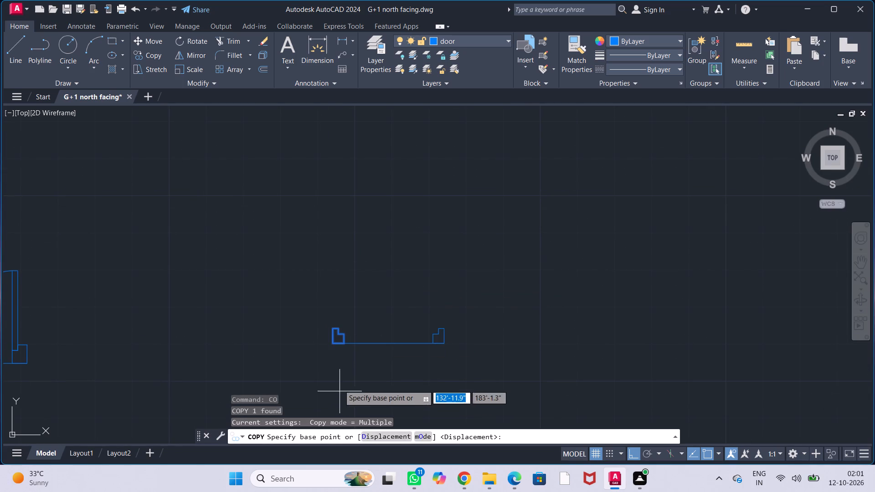
pyautogui.scroll(2, 337, 370)
pyautogui.moveTo(323, 303); pyautogui.dragTo(330, 304)
pyautogui.scroll(-1, 681, 380)
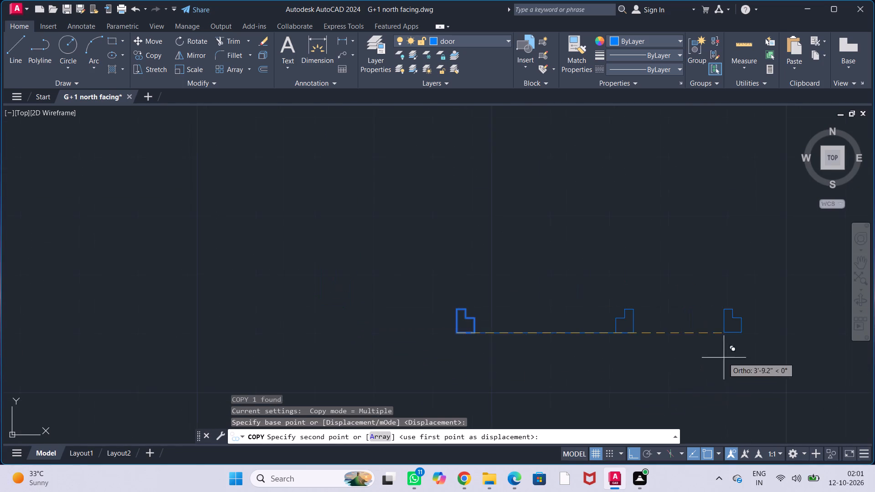
pyautogui.moveTo(724, 358); pyautogui.dragTo(571, 355, button='middle')
pyautogui.click(702, 344)
pyautogui.press('Escape')
pyautogui.press('Escape')
pyautogui.press('Escape')
pyautogui.press('Escape')
pyautogui.press('Escape')
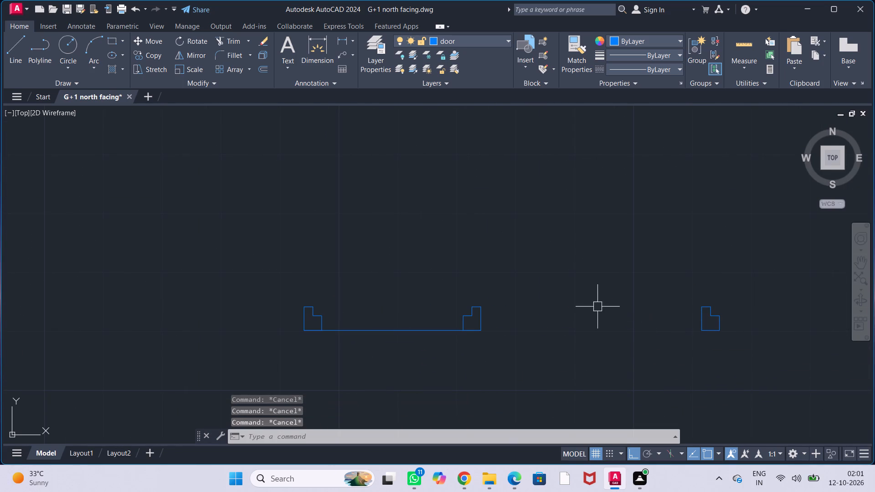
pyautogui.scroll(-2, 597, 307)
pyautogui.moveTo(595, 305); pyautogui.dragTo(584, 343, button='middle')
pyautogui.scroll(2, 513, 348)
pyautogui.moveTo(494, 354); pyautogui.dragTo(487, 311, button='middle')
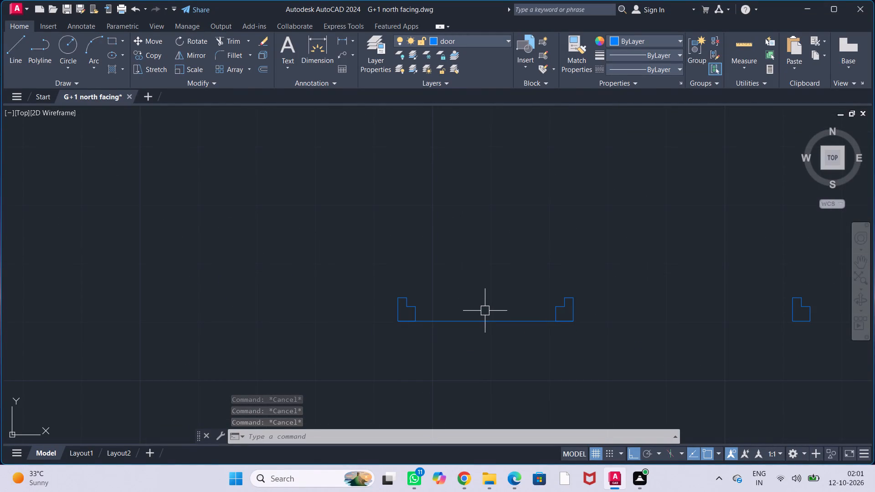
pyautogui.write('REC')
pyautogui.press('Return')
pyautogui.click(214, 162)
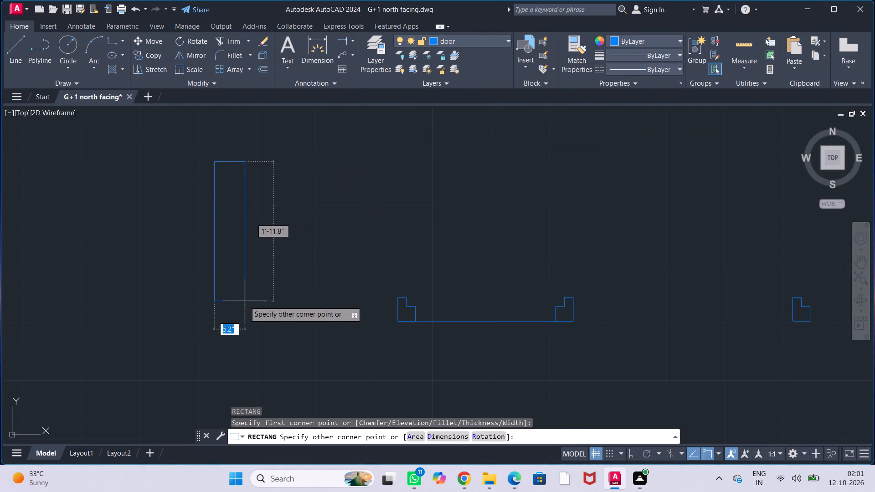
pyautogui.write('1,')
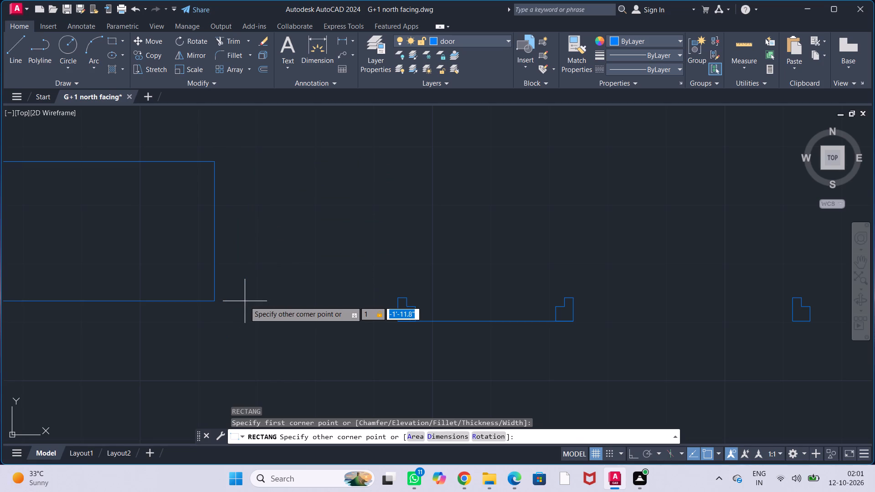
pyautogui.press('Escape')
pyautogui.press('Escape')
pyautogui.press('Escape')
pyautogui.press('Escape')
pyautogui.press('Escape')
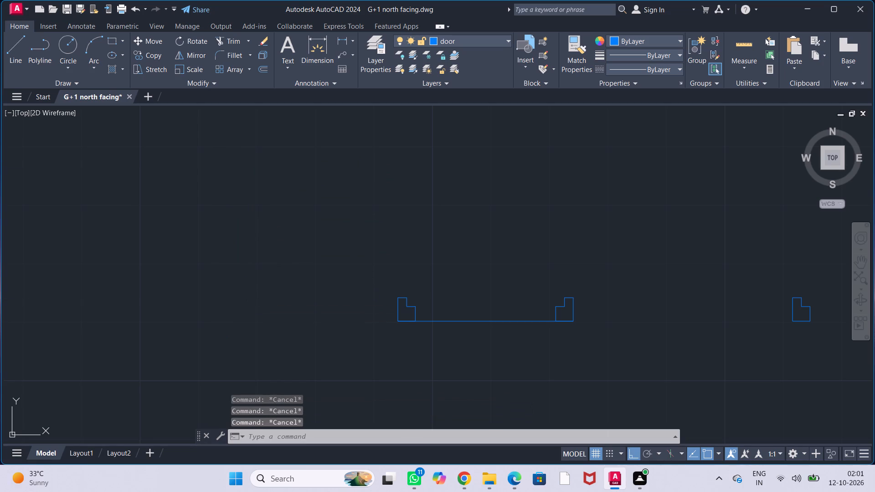
# Draw a door leaf rectangle 1.5" wide by 2'3" high, up and left of the jambs.
pyautogui.press('Return')
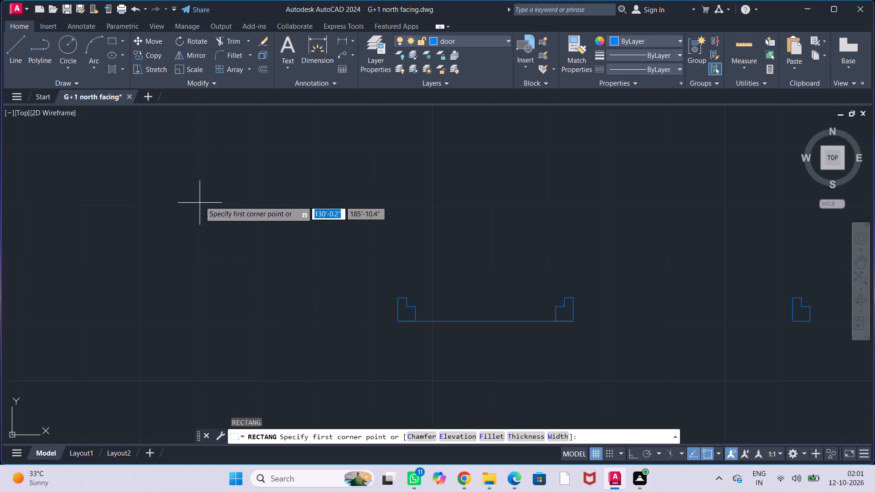
pyautogui.click(200, 192)
pyautogui.write('1.5".')
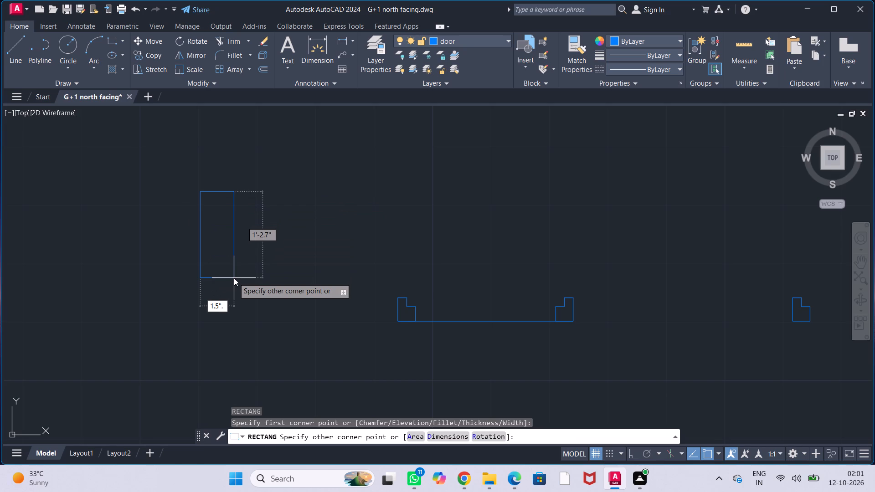
pyautogui.press('BackSpace')
pyautogui.press(',')
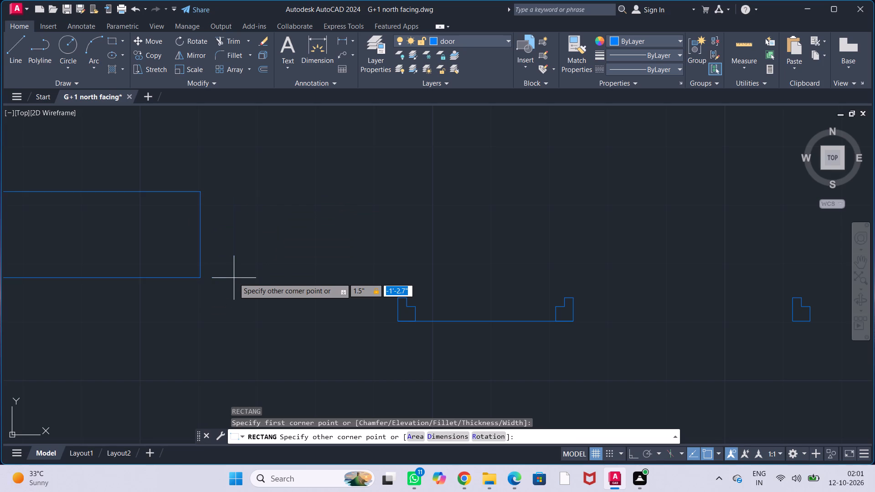
pyautogui.press('2')
pyautogui.write('\'3"')
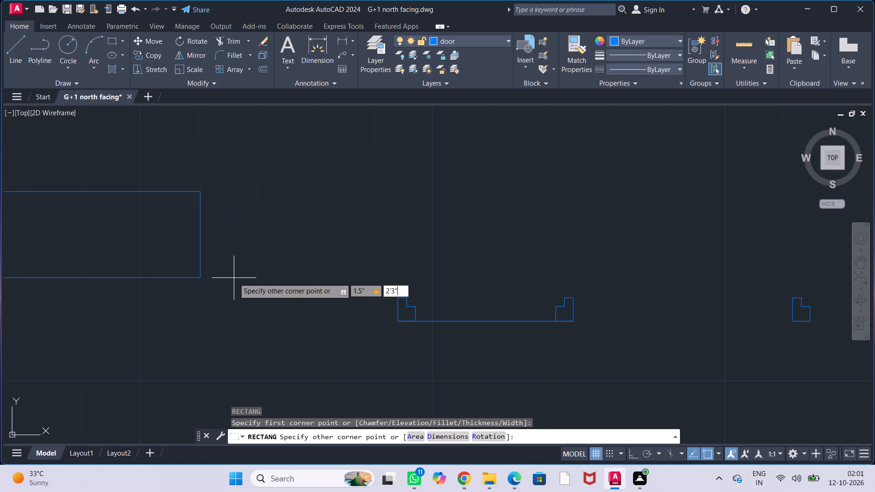
pyautogui.press('Return')
# Move the 2'3" door leaf from its bottom-left corner to the inner corner of the left jamb's notch.
pyautogui.click(206, 192)
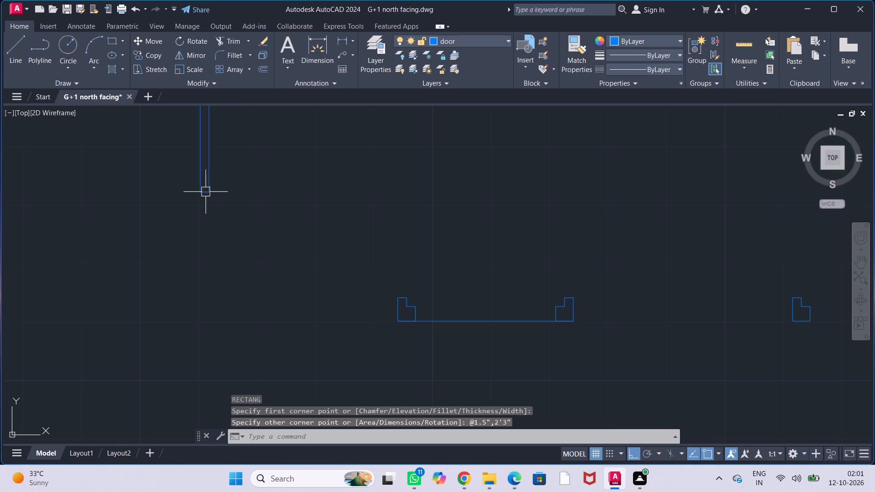
pyautogui.press('m')
pyautogui.press('Return')
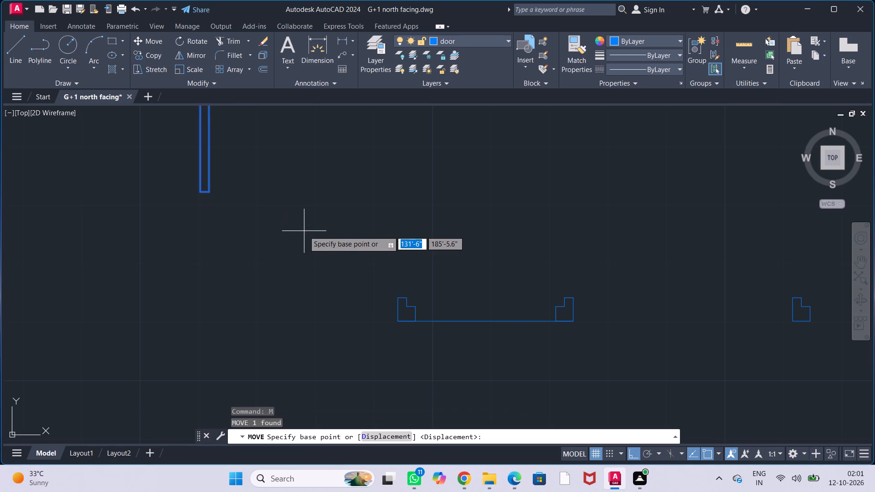
pyautogui.click(198, 189)
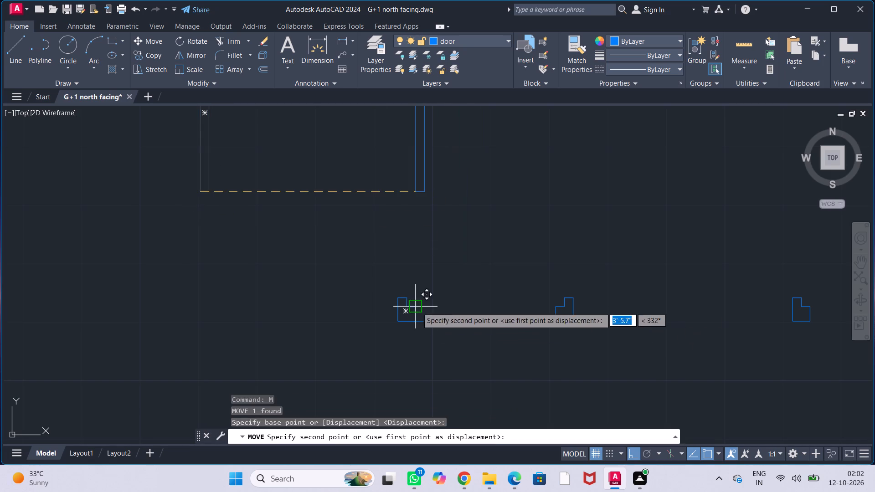
pyautogui.scroll(3, 417, 307)
pyautogui.click(365, 307)
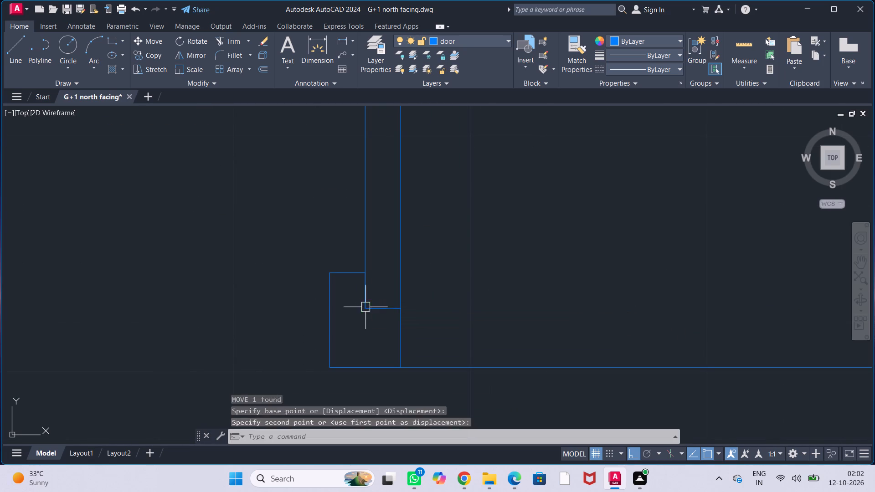
pyautogui.press('Escape')
pyautogui.press('Escape')
pyautogui.press('Escape')
pyautogui.press('Escape')
# Draw a circle centred on the 2'6" door leaf's bottom-left corner, with its radius reaching the leaf's top-right corner.
pyautogui.scroll(-2, 469, 293)
pyautogui.moveTo(516, 282); pyautogui.dragTo(383, 313, button='middle')
pyautogui.scroll(-1, 404, 307)
pyautogui.moveTo(422, 298); pyautogui.dragTo(417, 305, button='middle')
pyautogui.press('c')
pyautogui.press('Return')
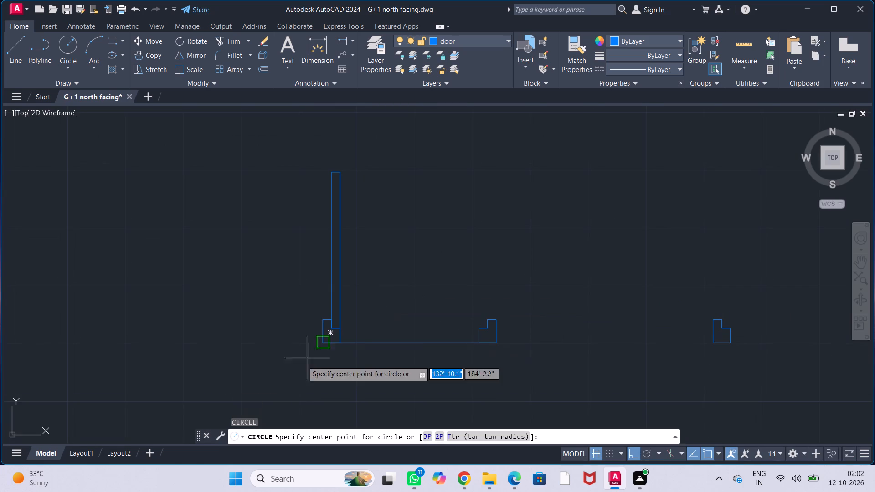
pyautogui.scroll(1, 314, 335)
pyautogui.click(341, 326)
pyautogui.scroll(-2, 395, 207)
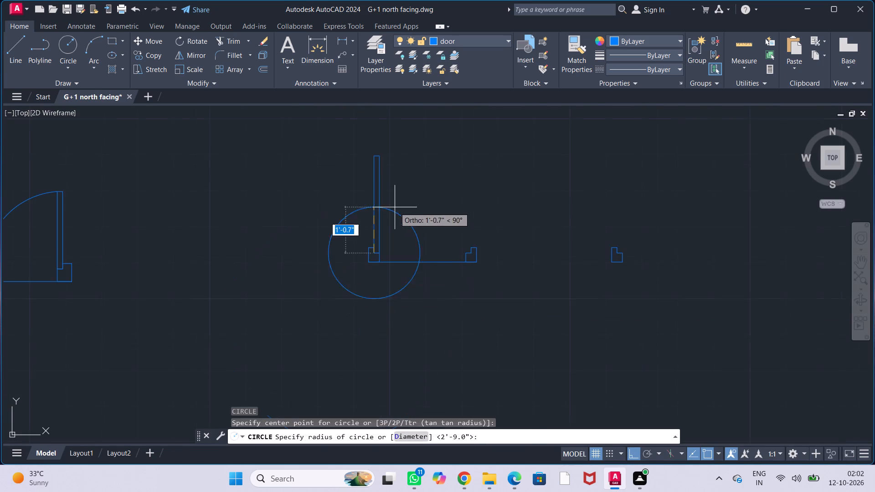
pyautogui.moveTo(424, 176); pyautogui.dragTo(387, 228, button='middle')
pyautogui.scroll(2, 338, 220)
pyautogui.click(345, 189)
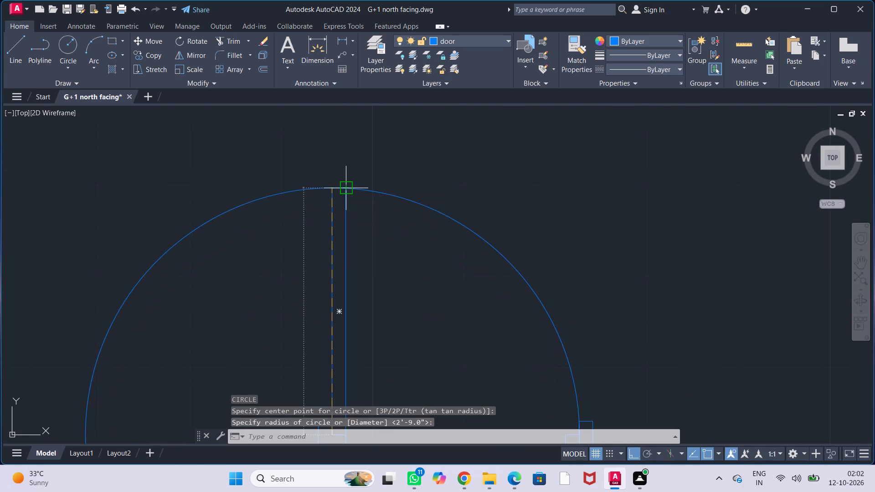
pyautogui.press('Escape')
pyautogui.press('Escape')
pyautogui.press('Escape')
pyautogui.press('Escape')
pyautogui.press('Escape')
# Trim the circle to the quarter swing arc between the leaf's top and the right jamb, removing the piece inside the jamb.
pyautogui.scroll(-2, 410, 237)
pyautogui.moveTo(415, 278); pyautogui.dragTo(417, 260, button='middle')
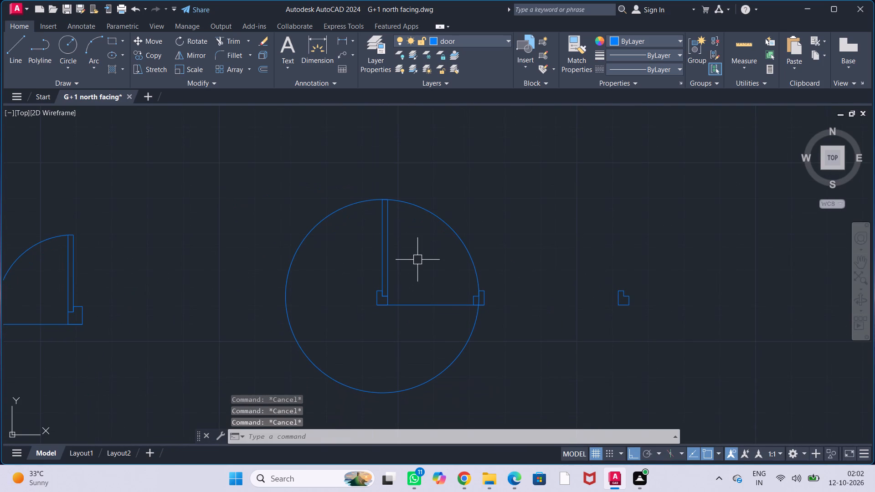
pyautogui.write('TRIM')
pyautogui.press('Return')
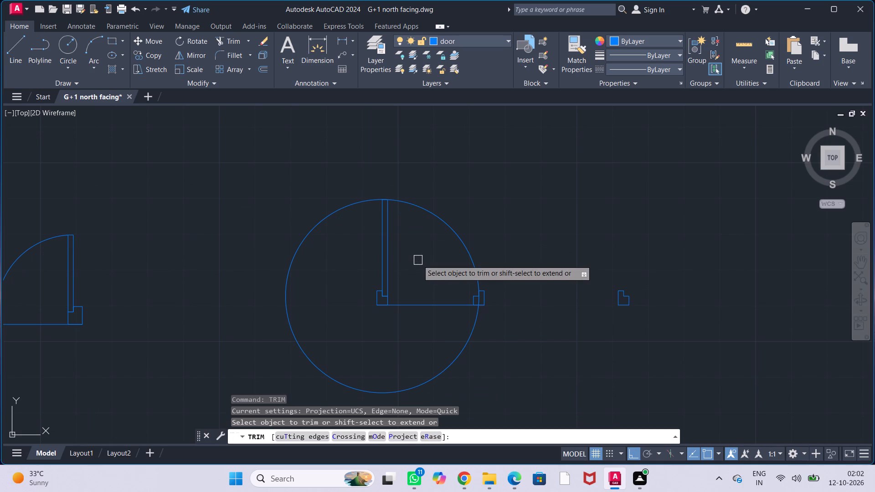
pyautogui.click(330, 379)
pyautogui.scroll(3, 543, 302)
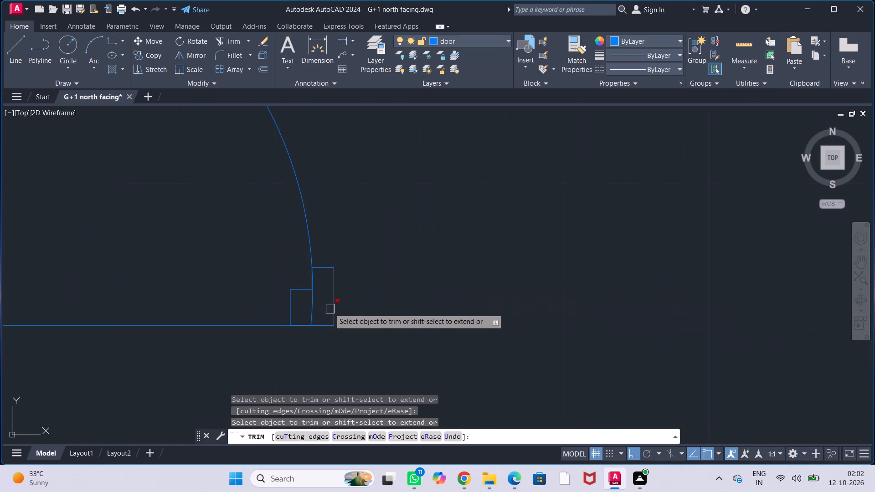
pyautogui.click(309, 316)
pyautogui.press('Escape')
pyautogui.press('Escape')
pyautogui.press('Escape')
pyautogui.press('Escape')
pyautogui.press('Escape')
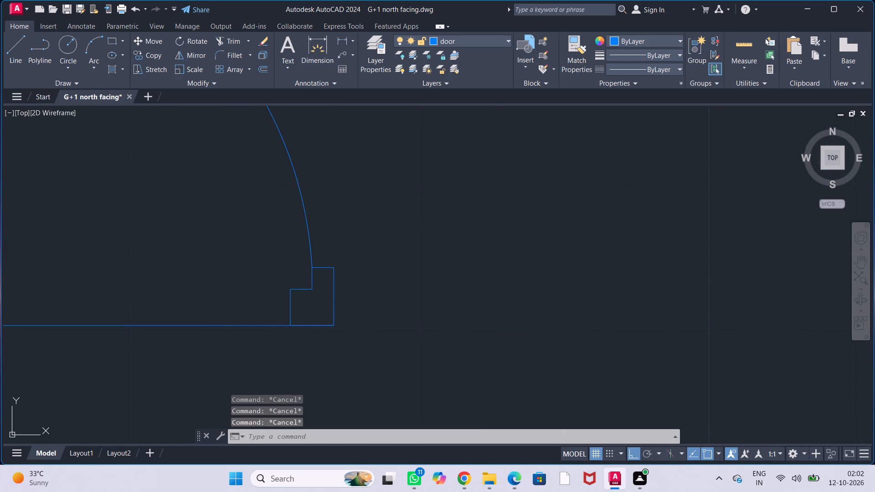
# Define the complete 2'6" door, with its jambs, sill line, leaf and swing arc, as a block named TD.
pyautogui.scroll(-2, 437, 319)
pyautogui.moveTo(501, 310); pyautogui.dragTo(555, 316, button='middle')
pyautogui.scroll(-2, 554, 315)
pyautogui.moveTo(552, 315); pyautogui.dragTo(483, 311, button='middle')
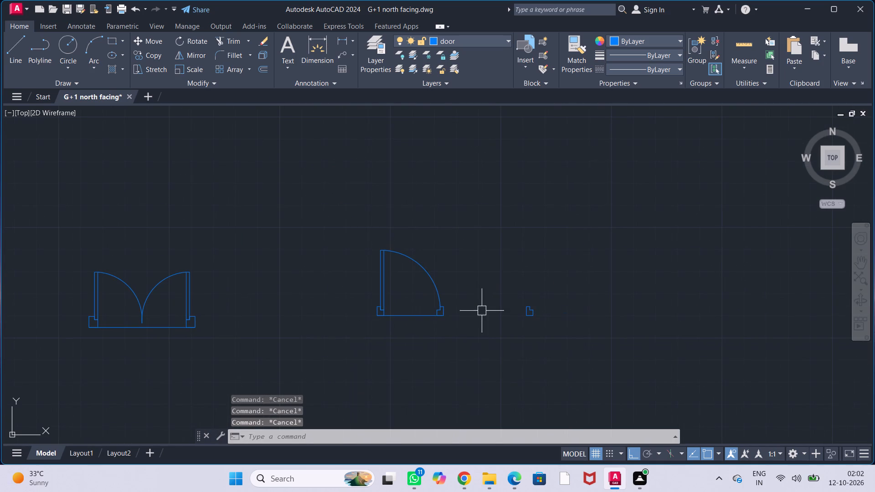
pyautogui.moveTo(328, 221); pyautogui.dragTo(372, 225)
pyautogui.click(472, 343)
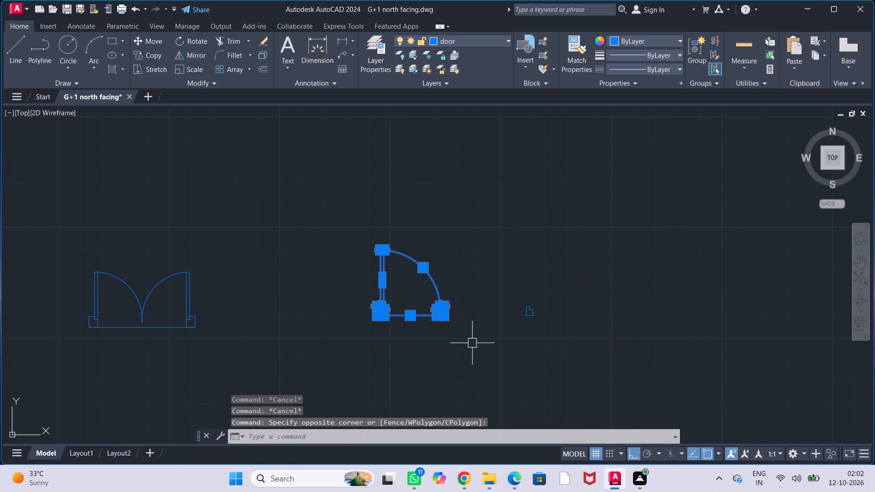
pyautogui.press('b')
pyautogui.press('Return')
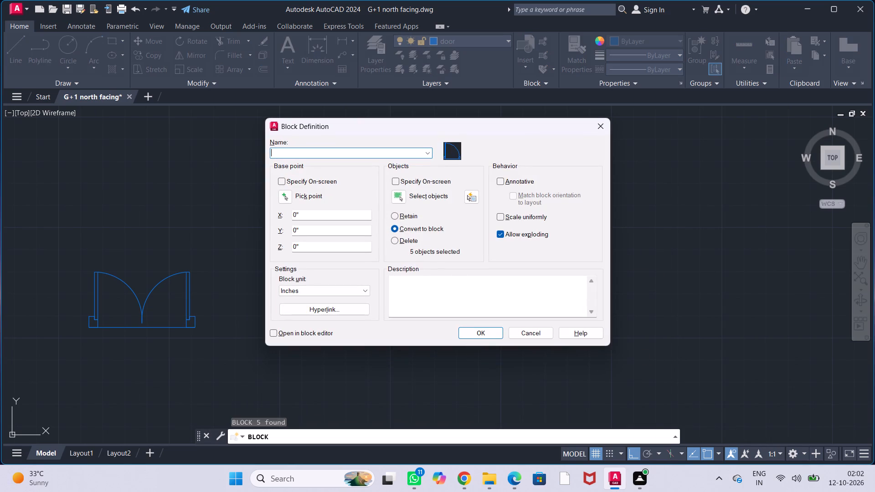
pyautogui.click(388, 149)
pyautogui.write('TD')
pyautogui.click(482, 333)
# Draw a 3' horizontal line rightward from the bottom-left corner of the spare notched jamb beside the TD door.
pyautogui.scroll(1, 490, 332)
pyautogui.moveTo(505, 330); pyautogui.dragTo(507, 330, button='middle')
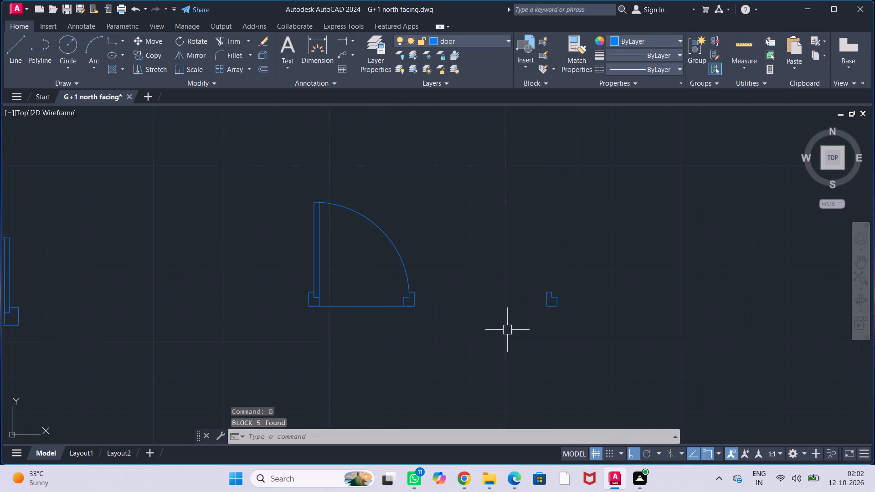
pyautogui.moveTo(507, 330); pyautogui.dragTo(373, 342, button='middle')
pyautogui.moveTo(447, 348); pyautogui.dragTo(371, 334, button='middle')
pyautogui.press('l')
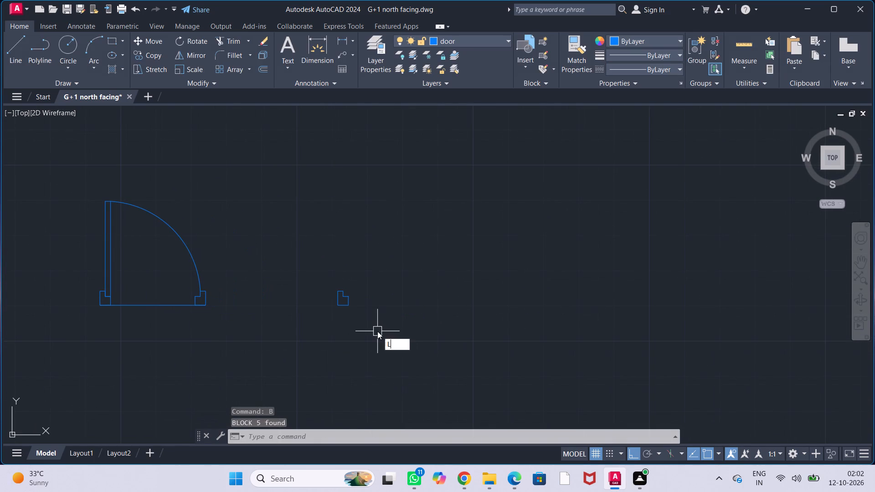
pyautogui.press('Return')
pyautogui.click(336, 309)
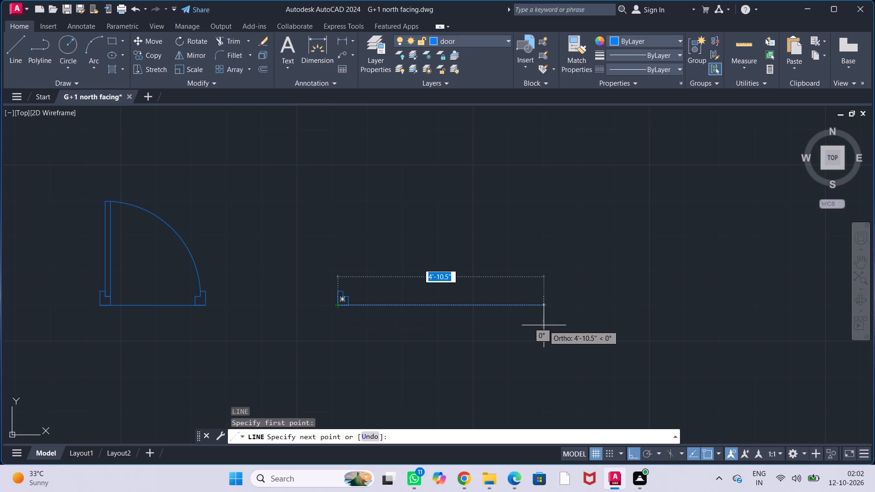
pyautogui.write("3'")
pyautogui.press('Return')
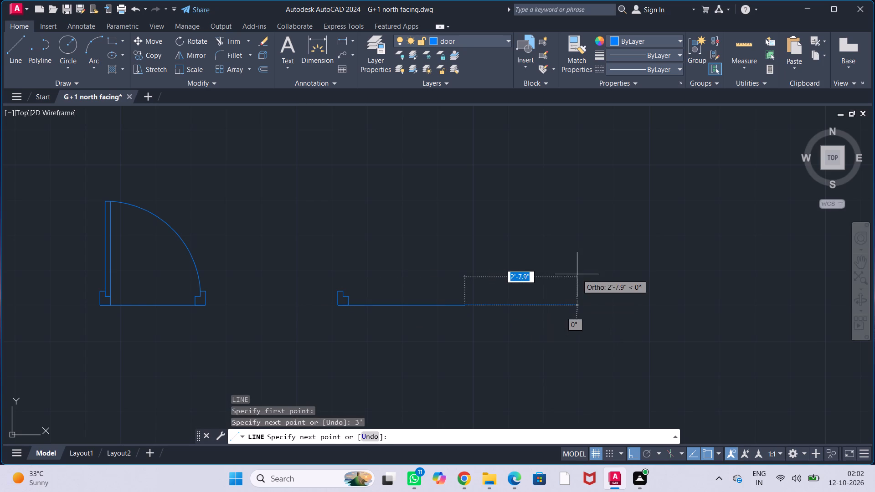
pyautogui.press('Escape')
pyautogui.press('Escape')
pyautogui.press('Escape')
pyautogui.press('Escape')
# Mirror the notched jamb about a vertical axis through the 3' line's midpoint, keeping the original jamb.
pyautogui.click(349, 295)
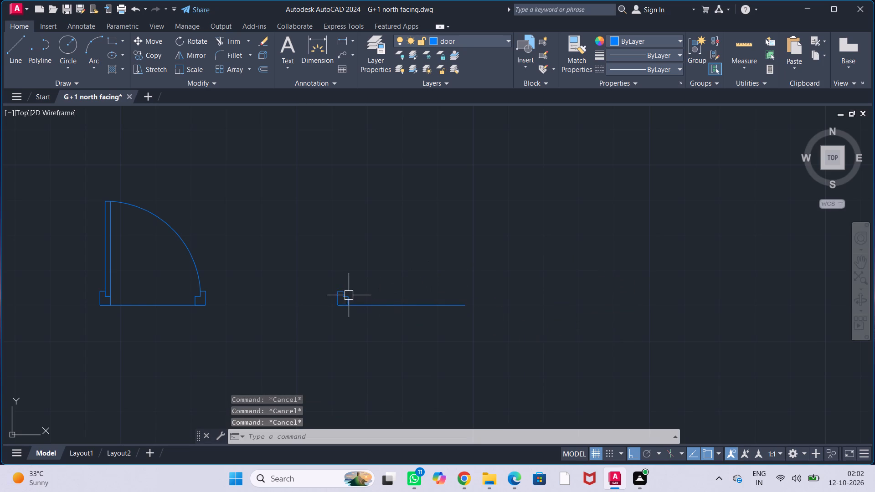
pyautogui.write('MI')
pyautogui.press('Return')
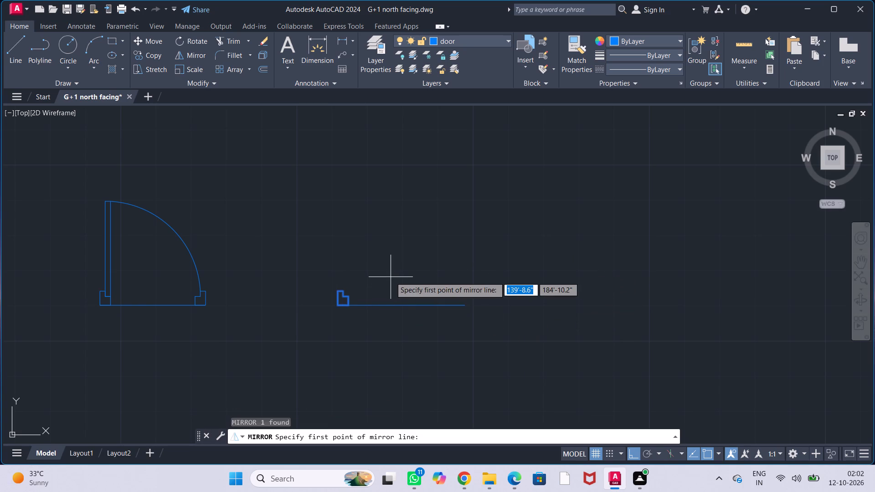
pyautogui.click(403, 307)
pyautogui.click(407, 266)
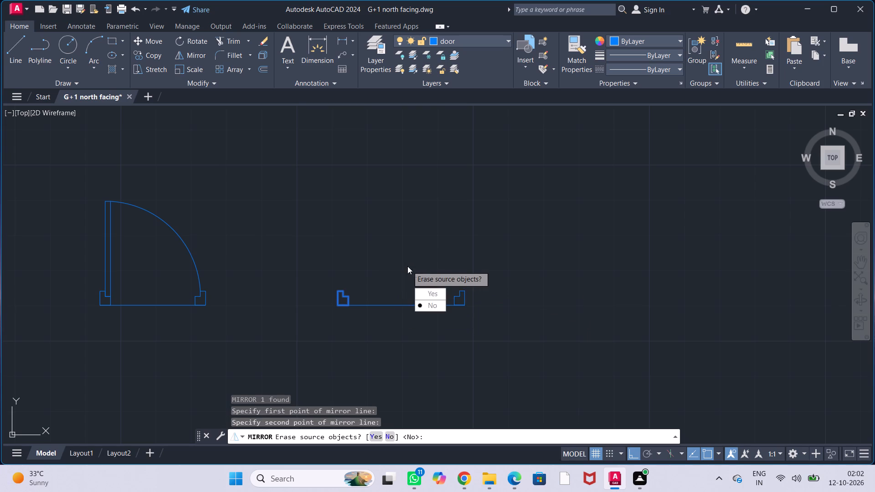
pyautogui.moveTo(423, 309); pyautogui.dragTo(407, 266)
pyautogui.press('Escape')
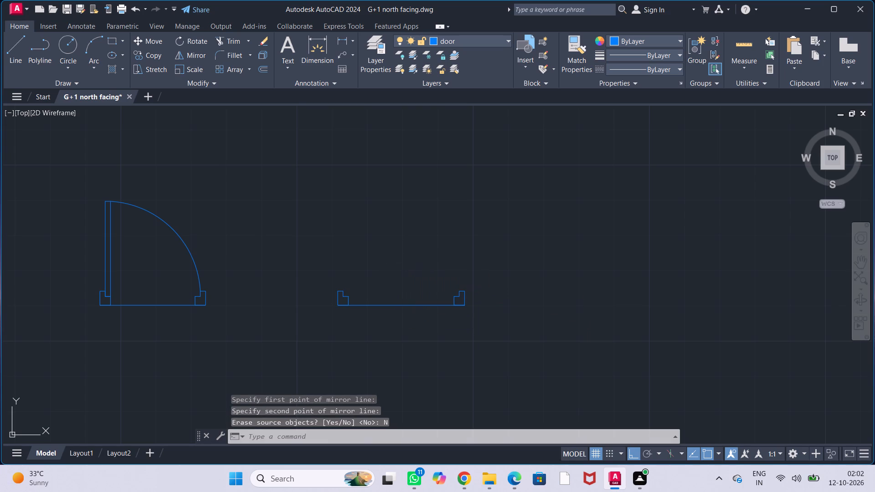
pyautogui.press('Escape')
pyautogui.press('Escape')
pyautogui.press('Escape')
# Draw a door leaf rectangle 1.5" wide by 1'4.5" high in the empty space above the new frame's left jamb.
pyautogui.scroll(1, 406, 295)
pyautogui.moveTo(407, 295); pyautogui.dragTo(368, 298, button='middle')
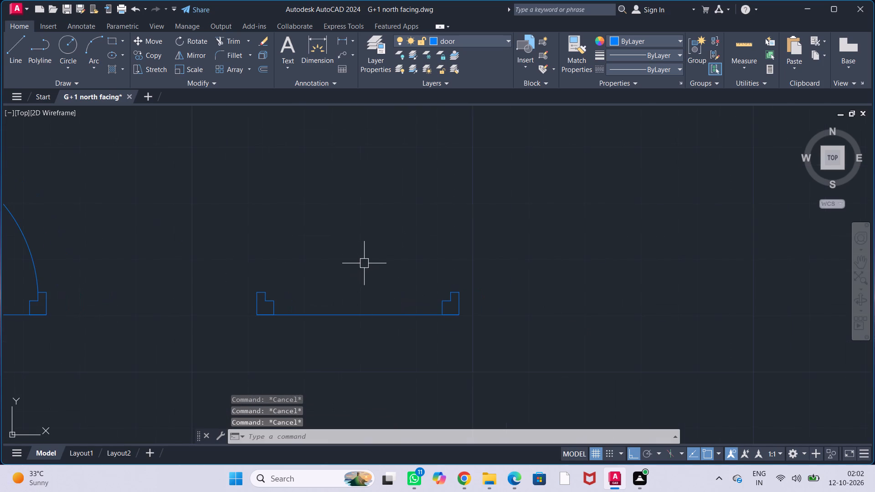
pyautogui.write('REC')
pyautogui.press('Return')
pyautogui.click(241, 141)
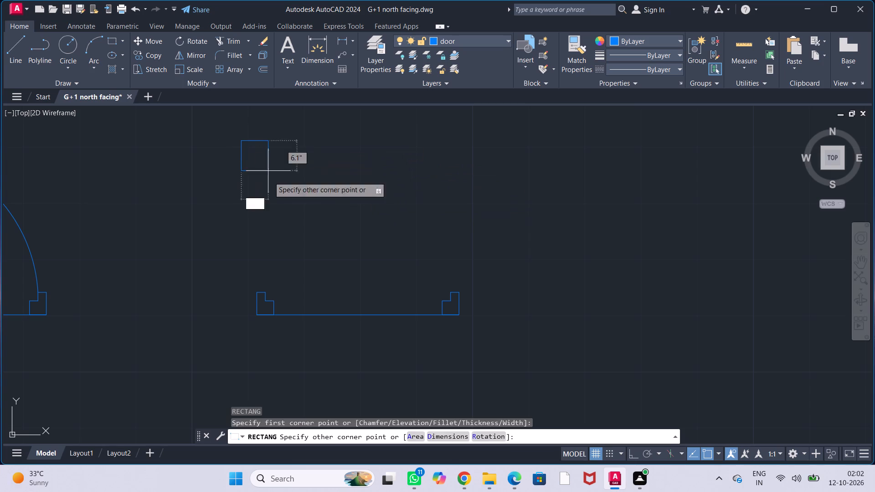
pyautogui.write('1.')
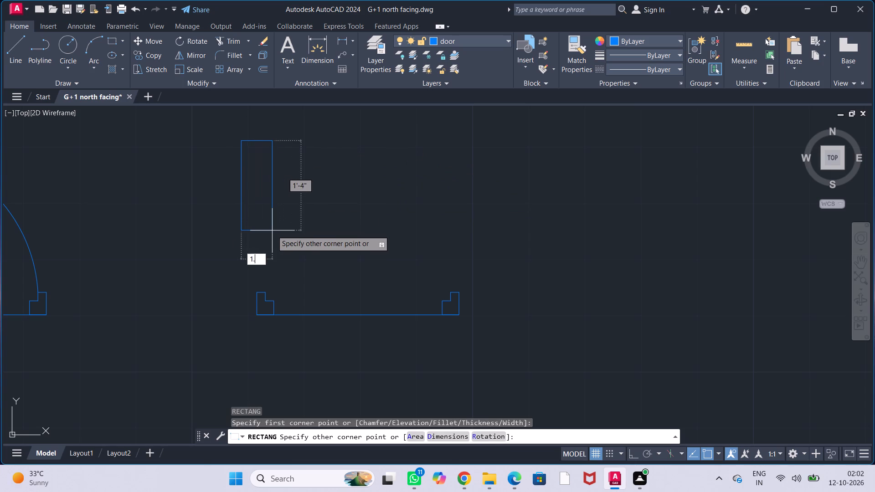
pyautogui.write('5",')
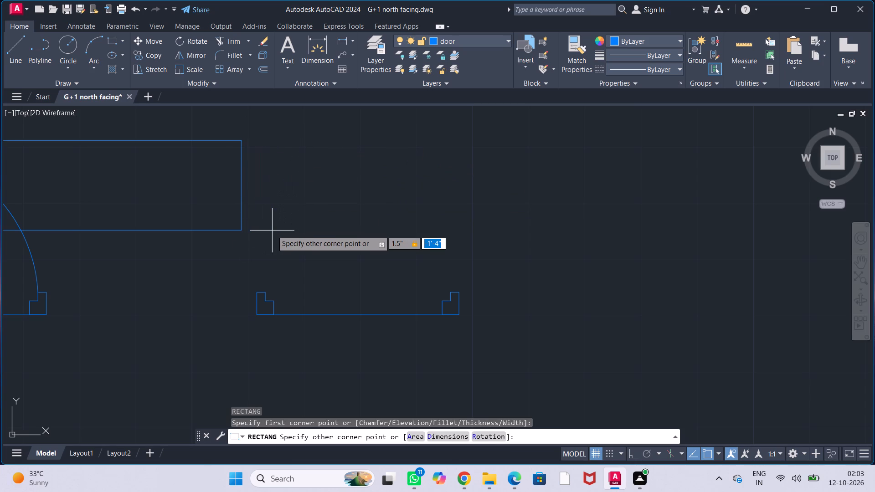
pyautogui.write("1'")
pyautogui.write('4.5')
pyautogui.hotkey('shift', '"')
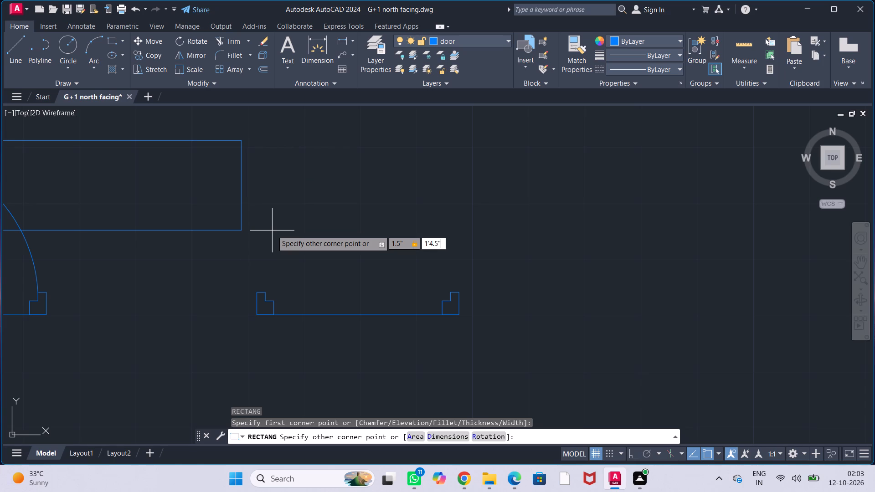
pyautogui.press('Return')
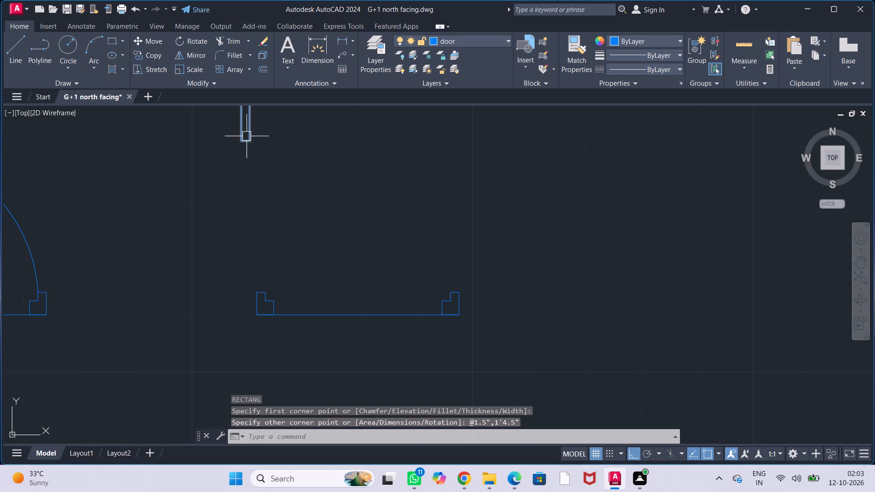
# Move the 1'4.5" leaf from its bottom-left corner to the inner corner of the left jamb's notch in the 3' frame.
pyautogui.click(247, 136)
pyautogui.press('m')
pyautogui.press('Return')
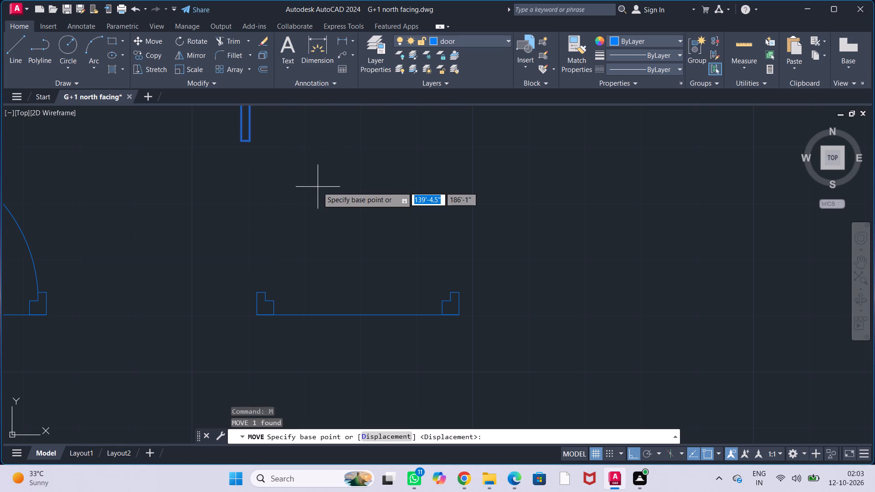
pyautogui.click(241, 140)
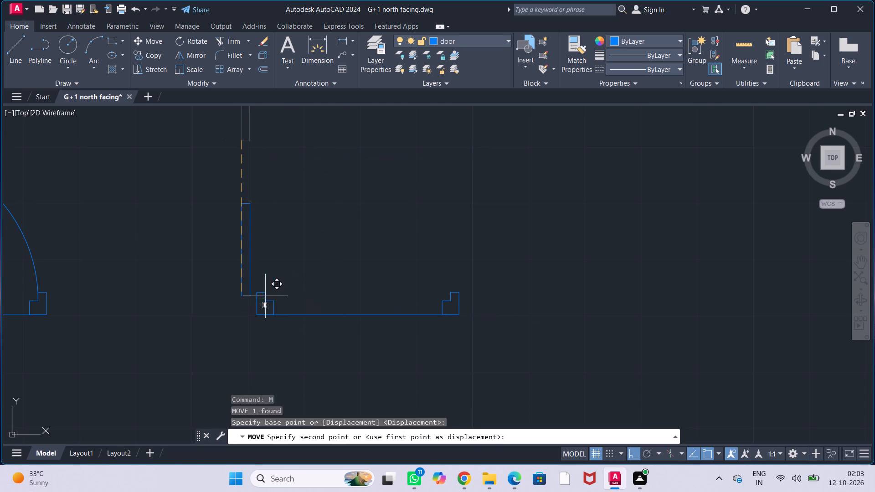
pyautogui.scroll(3, 255, 308)
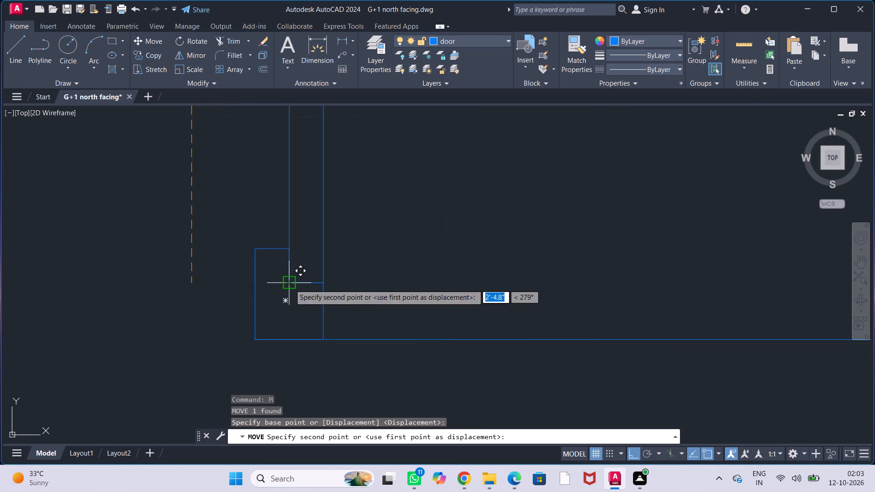
pyautogui.click(290, 284)
pyautogui.press('Escape')
pyautogui.press('Escape')
pyautogui.press('Escape')
pyautogui.press('Escape')
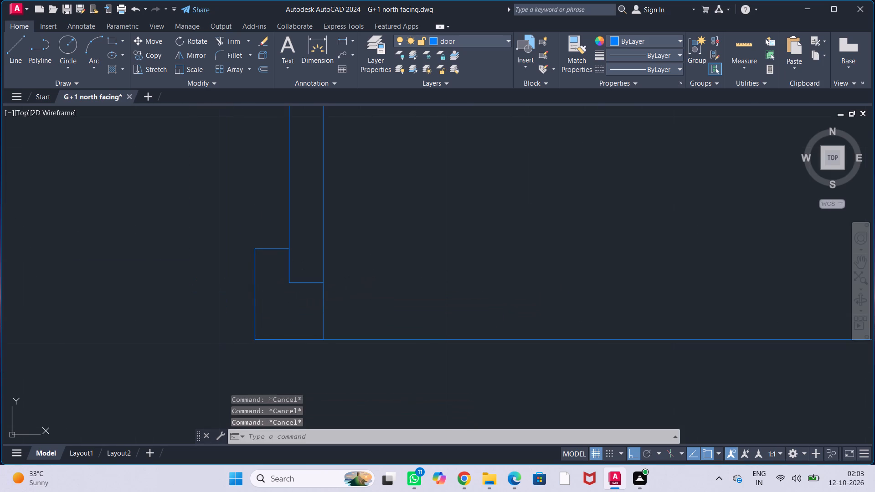
# Copy the 1'4.5" door leaf from its bottom-right corner to the inner corner of the right jamb's notch.
pyautogui.scroll(-2, 371, 276)
pyautogui.moveTo(450, 260); pyautogui.dragTo(386, 263, button='middle')
pyautogui.moveTo(321, 251); pyautogui.dragTo(322, 228)
pyautogui.click(253, 178)
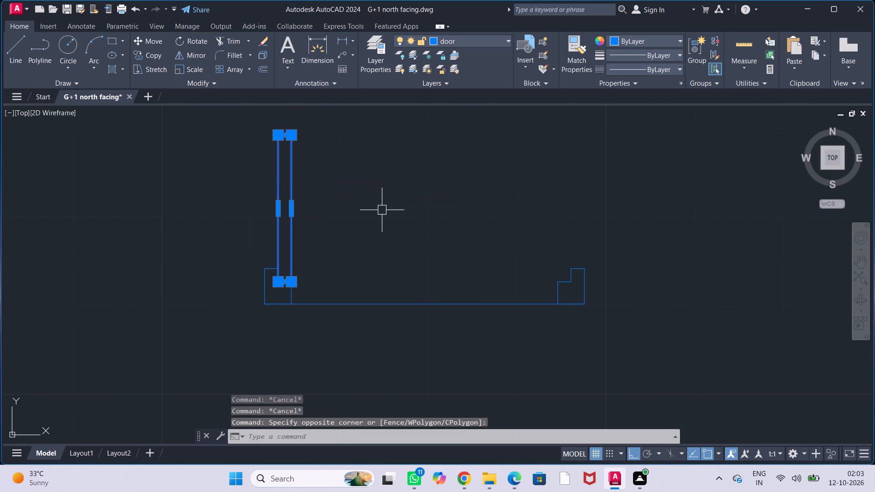
pyautogui.write('CO')
pyautogui.press('Return')
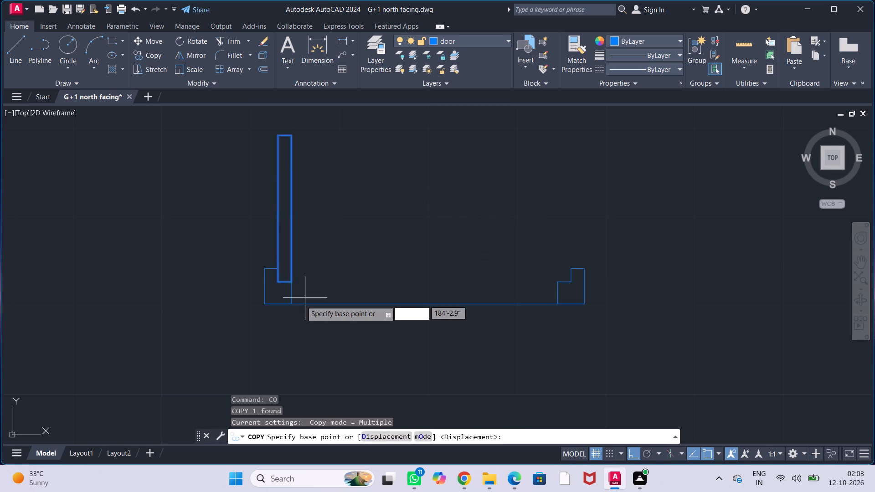
pyautogui.moveTo(291, 279); pyautogui.dragTo(297, 279)
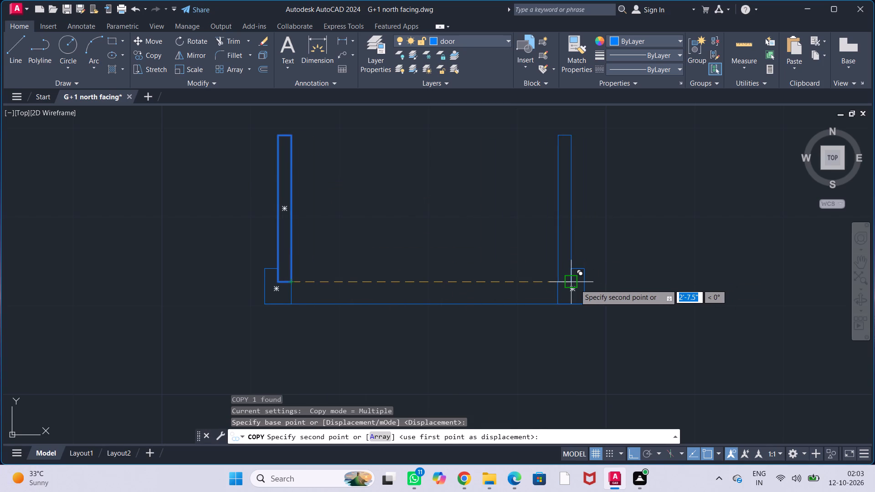
pyautogui.click(575, 284)
pyautogui.press('Escape')
pyautogui.press('Escape')
pyautogui.press('Escape')
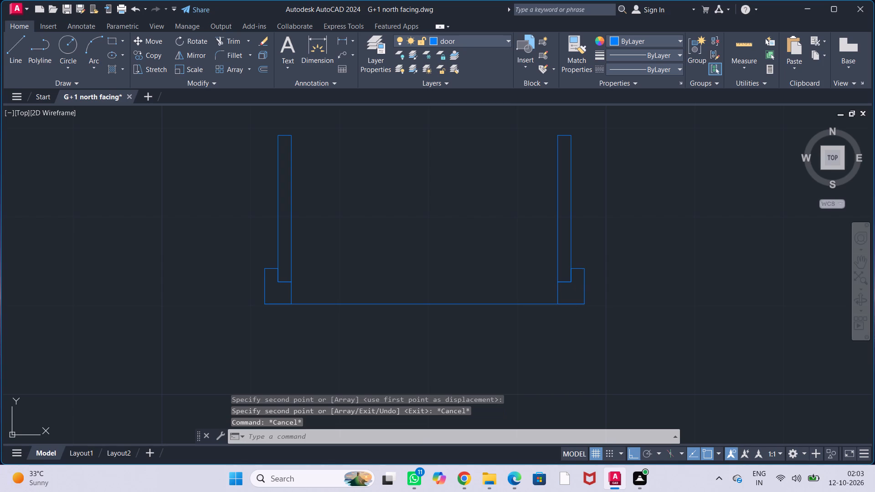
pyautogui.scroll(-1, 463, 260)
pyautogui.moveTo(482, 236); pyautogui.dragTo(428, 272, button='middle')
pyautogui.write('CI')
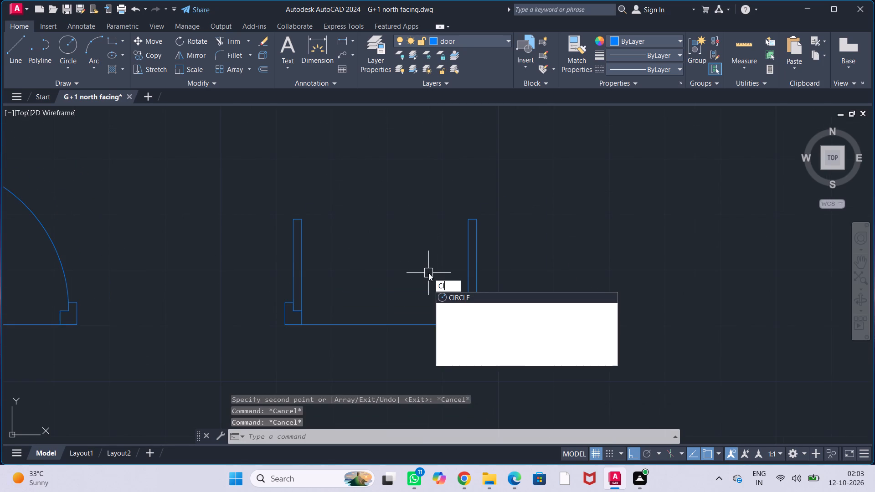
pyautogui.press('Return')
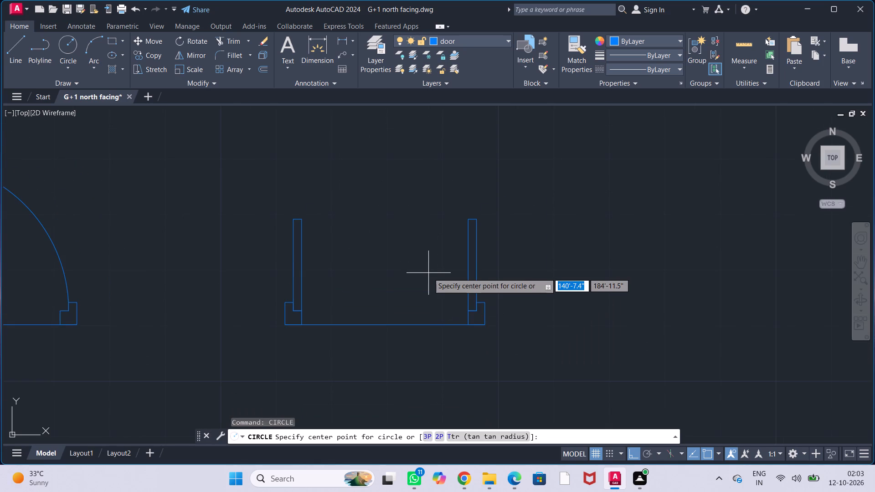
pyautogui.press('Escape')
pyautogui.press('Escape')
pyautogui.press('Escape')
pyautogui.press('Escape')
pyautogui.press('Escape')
# Draw a circle centred on the left leaf's bottom-left corner through its top-right corner, about 1'4.6" in radius.
pyautogui.press('c')
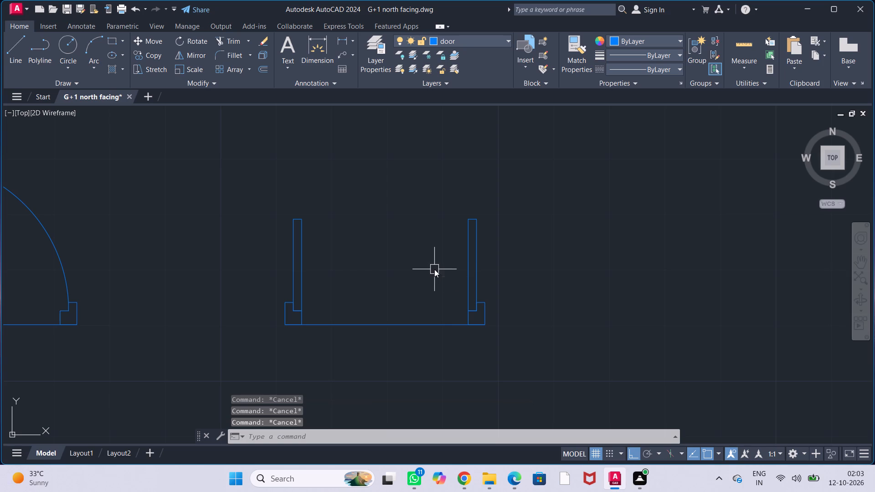
pyautogui.press('Return')
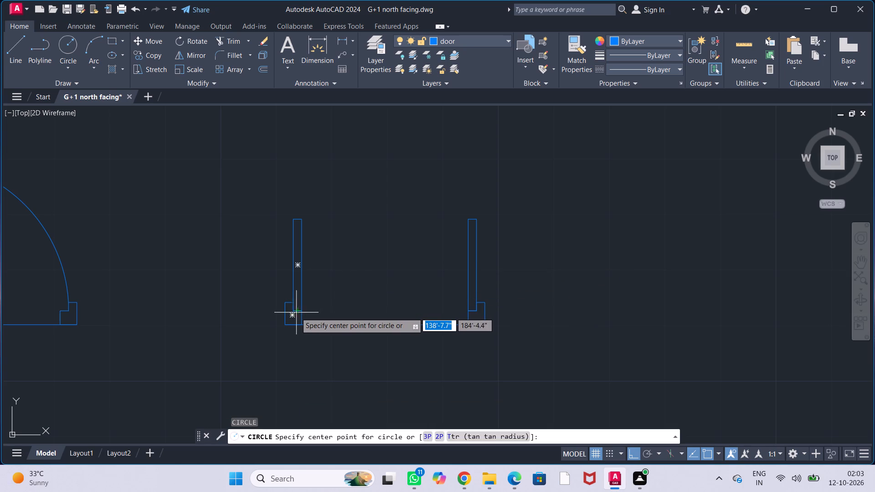
pyautogui.click(293, 313)
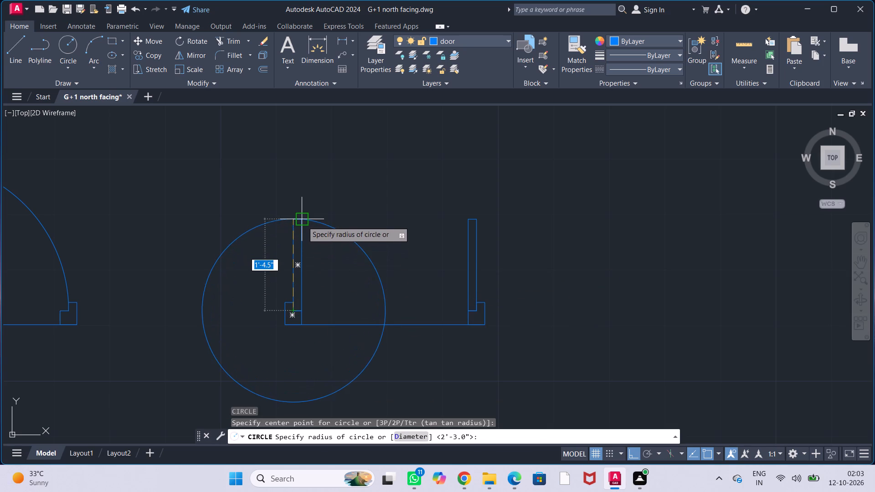
pyautogui.click(303, 221)
# Draw a matching circle centred on the right leaf's bottom-right corner through its top-left corner, about 1'4.6" in radius.
pyautogui.press('Return')
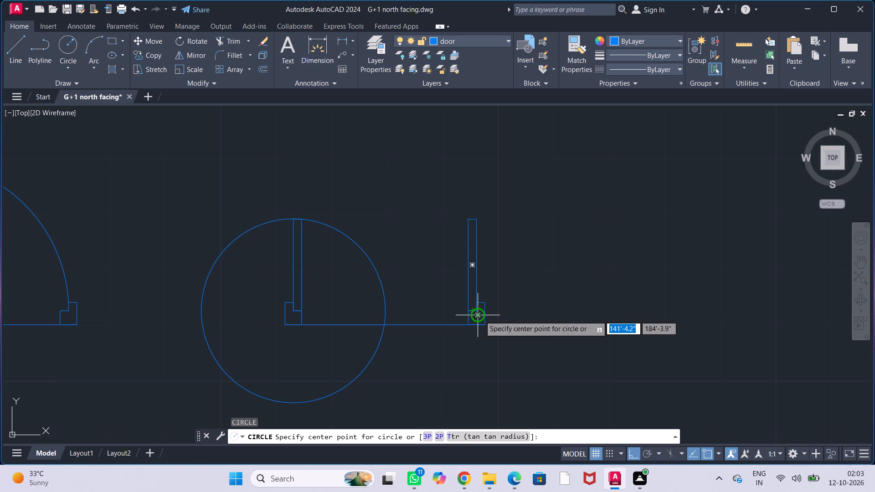
pyautogui.scroll(3, 480, 313)
pyautogui.click(455, 301)
pyautogui.scroll(-4, 447, 222)
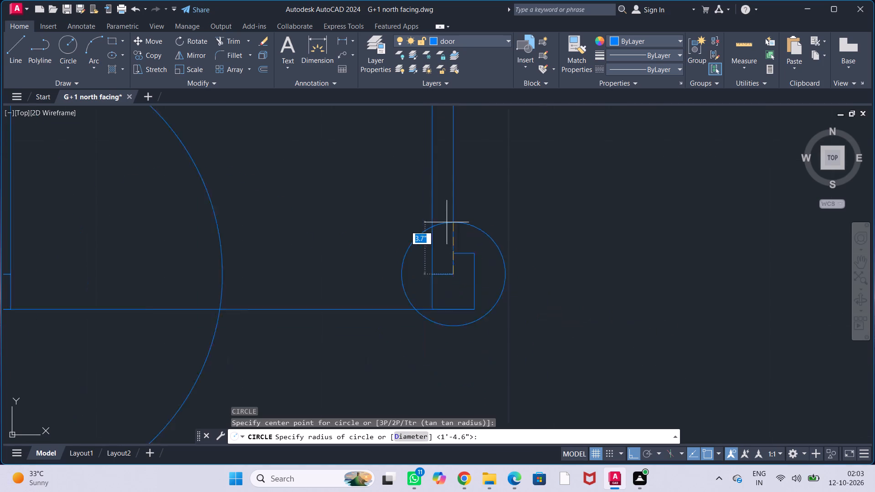
pyautogui.scroll(3, 431, 186)
pyautogui.click(464, 159)
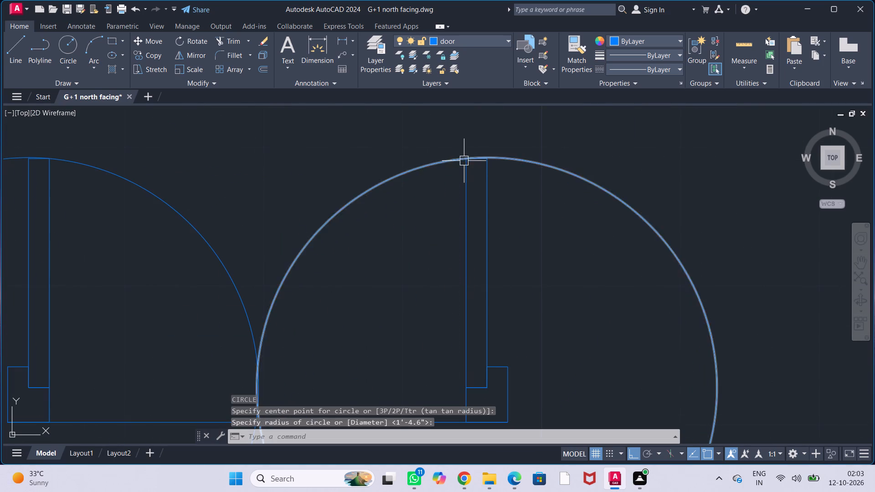
pyautogui.press('Escape')
pyautogui.press('Escape')
pyautogui.press('Escape')
pyautogui.press('Escape')
pyautogui.press('Escape')
# Trim both circles to the quarter swing arcs between the leaves, including the crossed arc tails just above the 3' line.
pyautogui.scroll(-2, 430, 231)
pyautogui.moveTo(418, 256); pyautogui.dragTo(418, 243, button='middle')
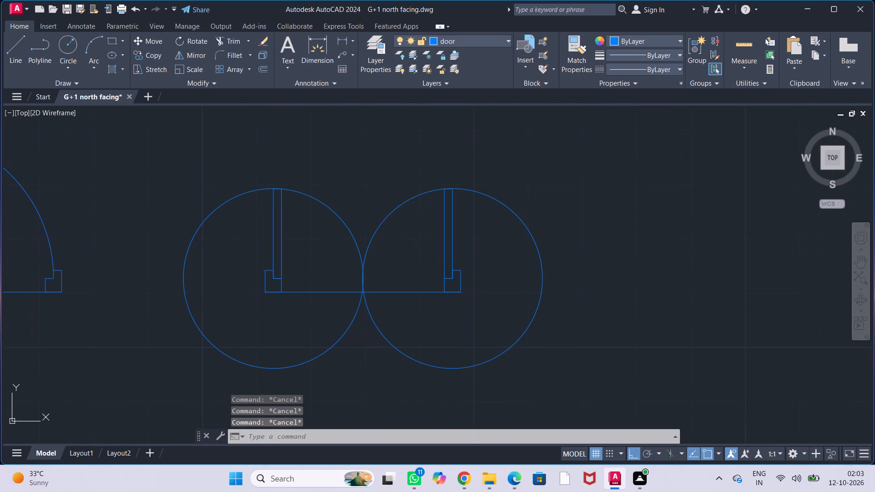
pyautogui.write('TRIM')
pyautogui.press('Return')
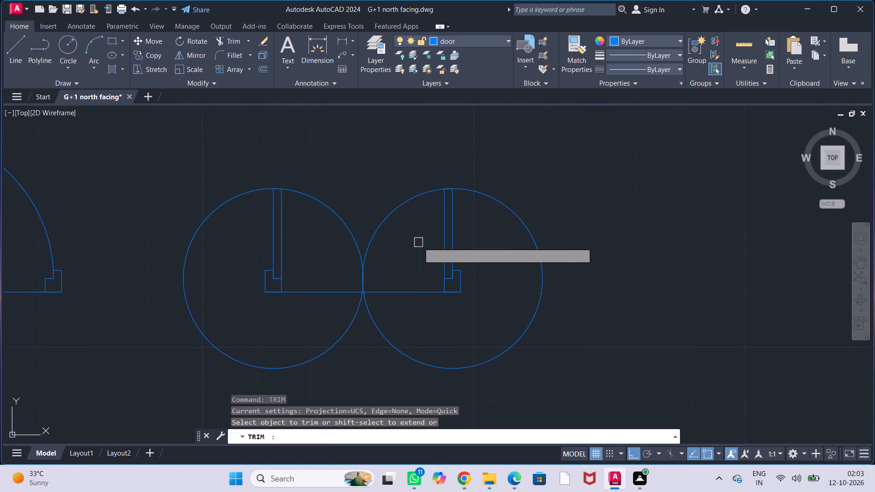
pyautogui.click(272, 372)
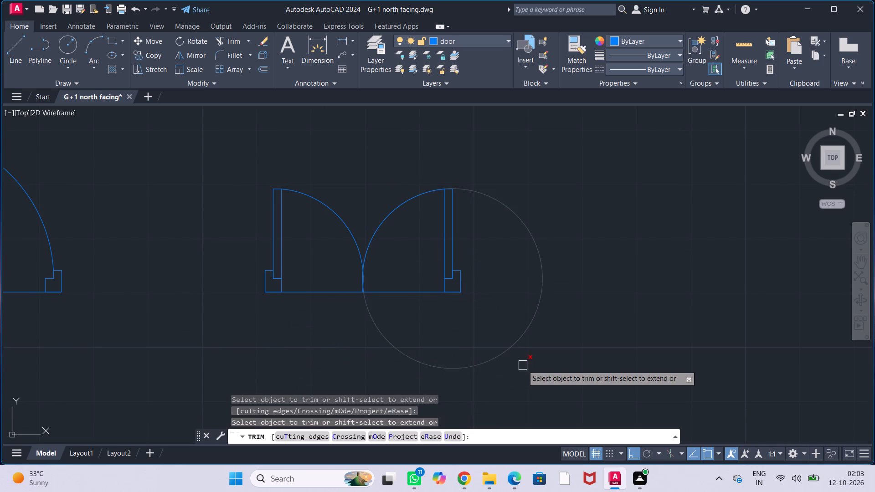
pyautogui.click(511, 350)
pyautogui.scroll(2, 379, 297)
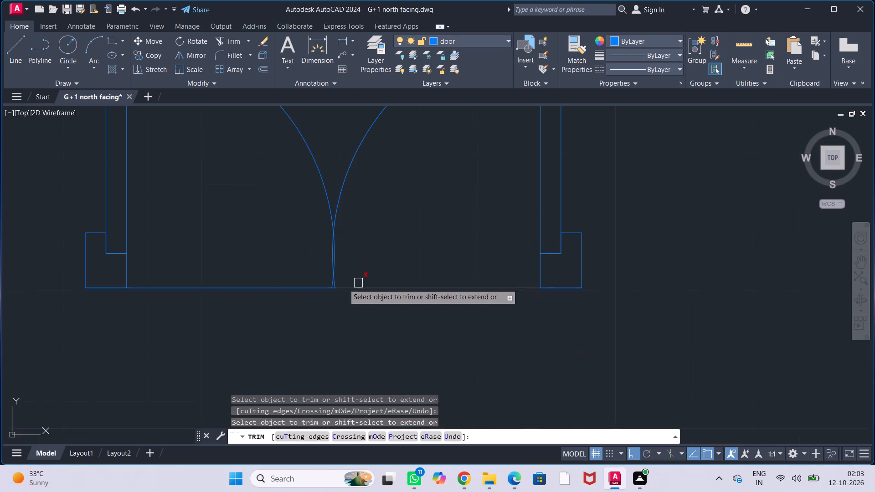
pyautogui.scroll(2, 322, 259)
pyautogui.moveTo(376, 319); pyautogui.dragTo(308, 310)
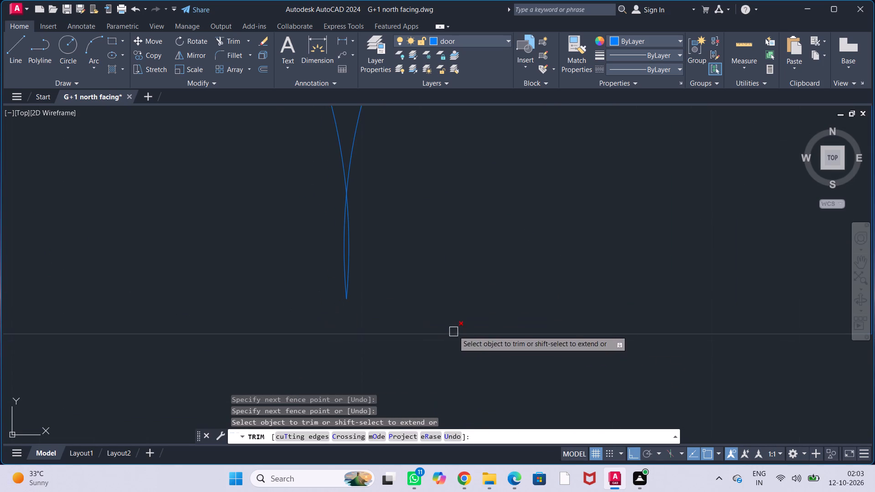
pyautogui.press('Escape')
pyautogui.press('Escape')
pyautogui.press('Escape')
pyautogui.press('Escape')
pyautogui.press('Escape')
pyautogui.press('Escape')
# Convert the whole 3' double-leaf door into a block named PD, with inches as the block unit.
pyautogui.scroll(-3, 447, 296)
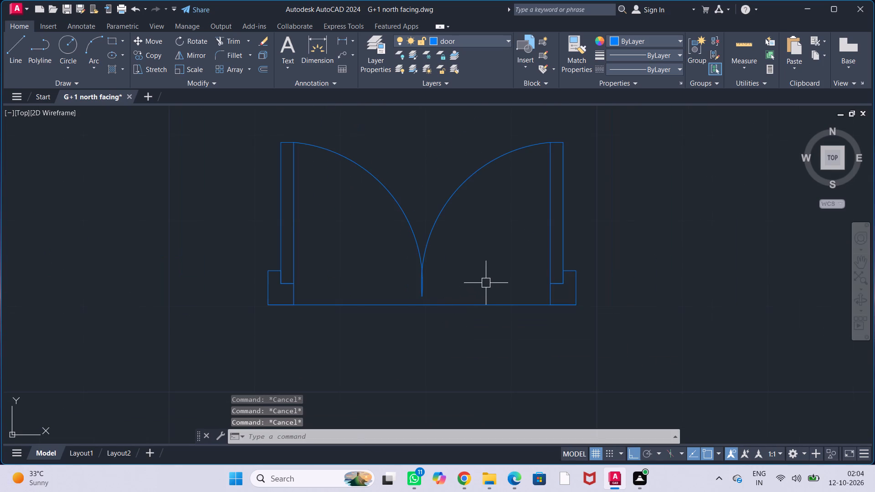
pyautogui.scroll(-2, 494, 263)
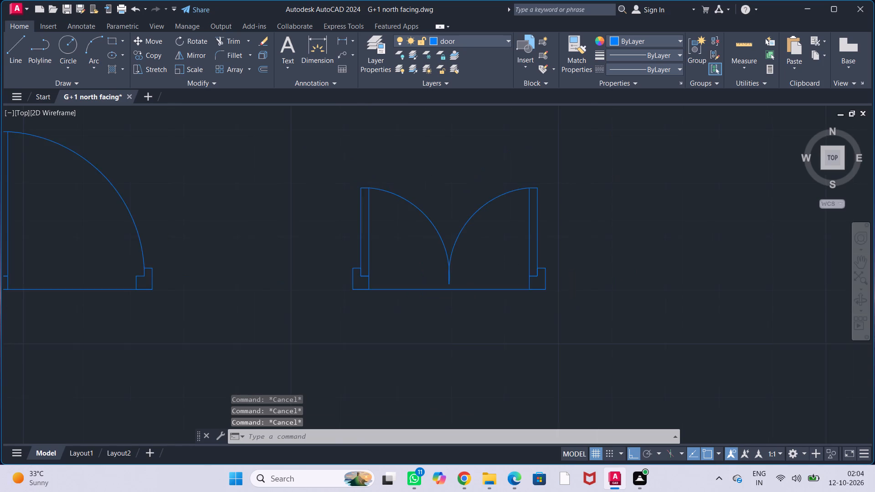
pyautogui.moveTo(494, 261); pyautogui.dragTo(537, 301, button='middle')
pyautogui.moveTo(410, 231); pyautogui.dragTo(430, 235)
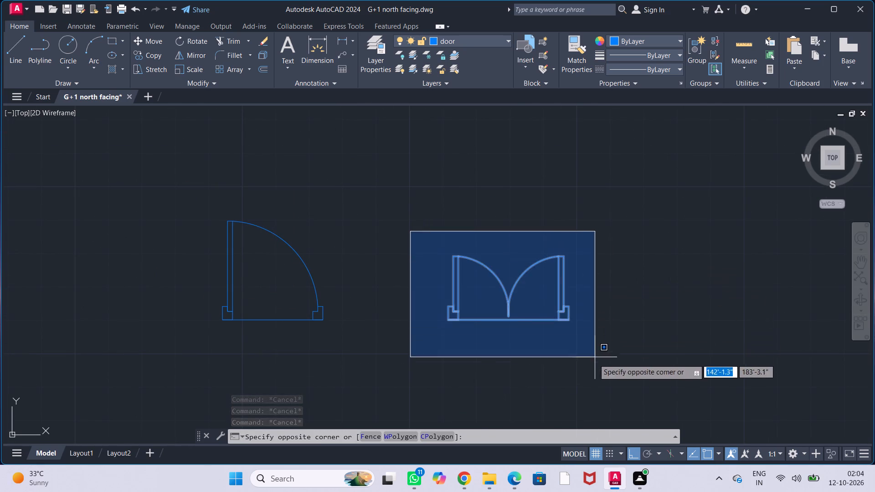
pyautogui.click(593, 360)
pyautogui.moveTo(607, 351); pyautogui.dragTo(502, 318, button='middle')
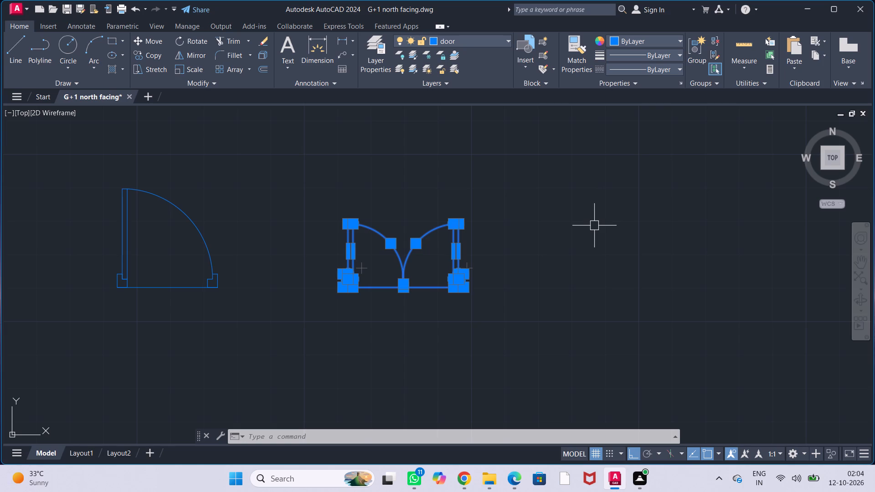
pyautogui.press('b')
pyautogui.press('Return')
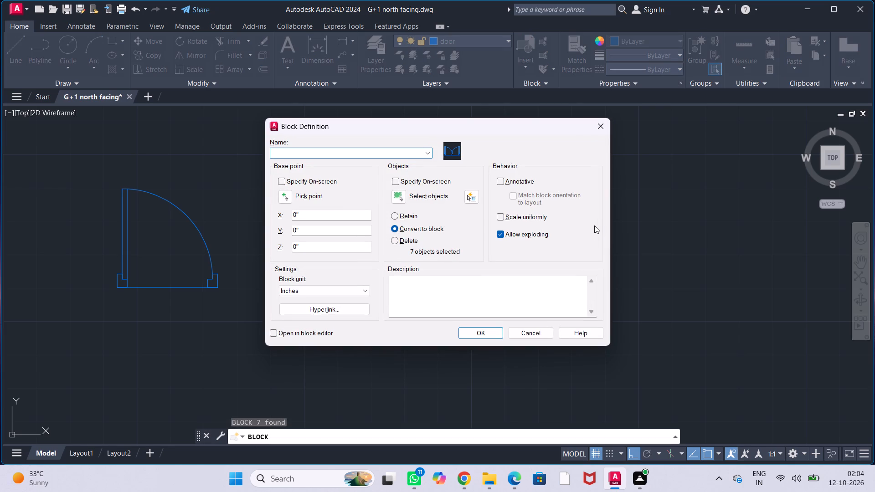
pyautogui.write('PD')
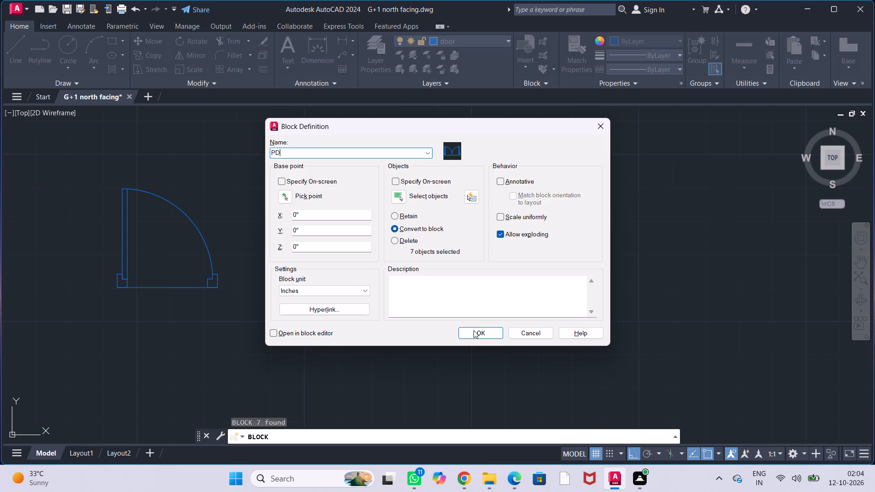
pyautogui.click(475, 334)
# Save the drawing with all four door symbols in view.
pyautogui.scroll(-2, 485, 325)
pyautogui.scroll(-2, 549, 300)
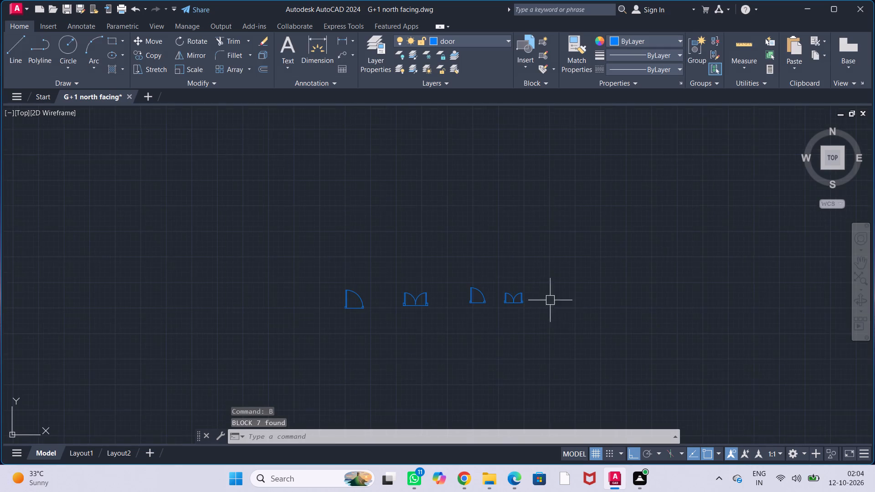
pyautogui.moveTo(563, 308); pyautogui.dragTo(586, 294, button='middle')
pyautogui.scroll(2, 489, 289)
pyautogui.moveTo(484, 307); pyautogui.dragTo(486, 265, button='middle')
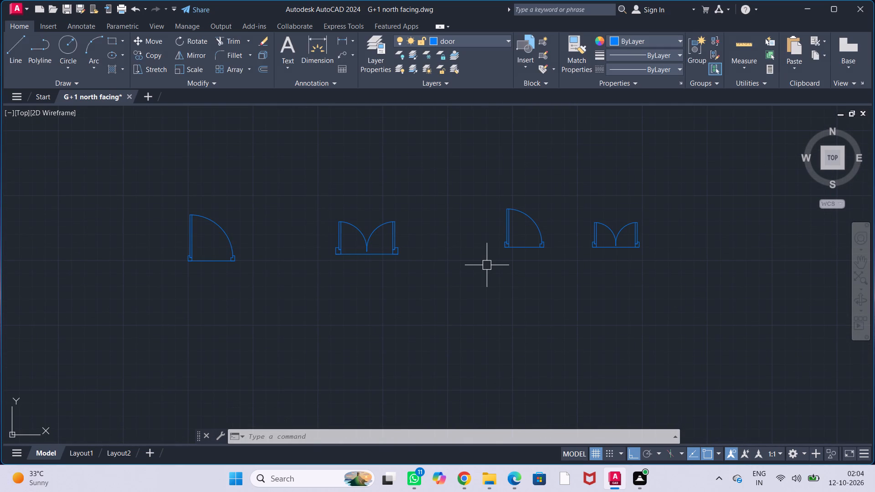
pyautogui.hotkey('ctrl', 's')
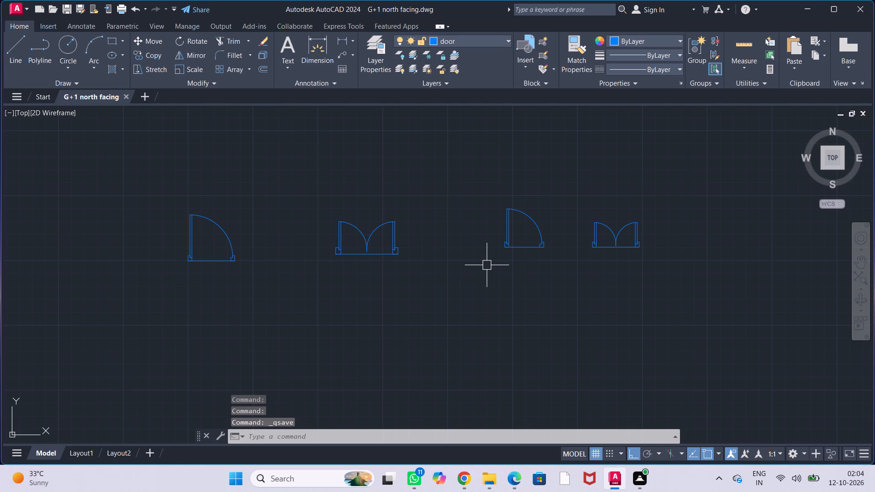
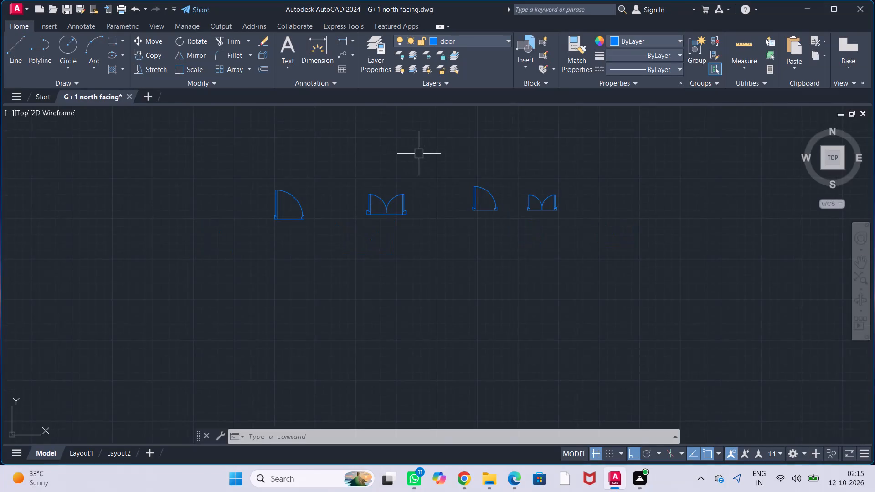
# Create an associative polar array of the large single door, centred directly below it, with 6 items filling 360 degrees.
pyautogui.moveTo(438, 197); pyautogui.dragTo(439, 197, button='middle')
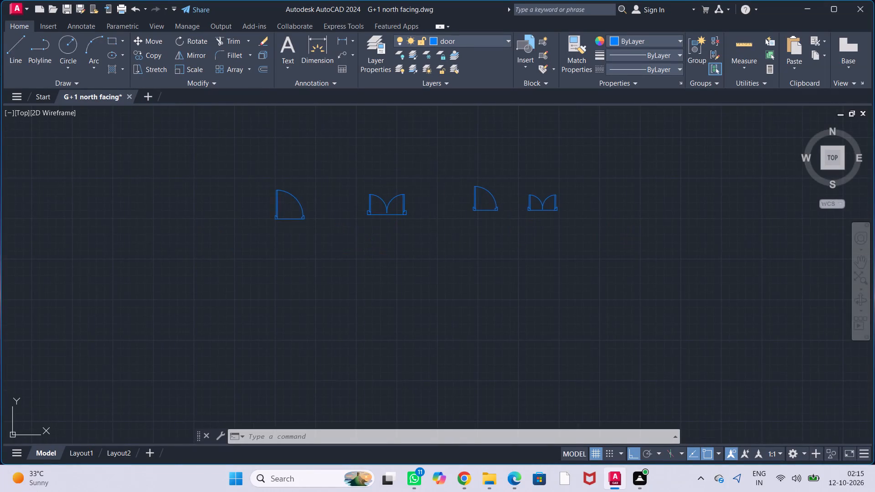
pyautogui.moveTo(439, 197); pyautogui.dragTo(407, 192, button='middle')
pyautogui.scroll(-1, 406, 194)
pyautogui.moveTo(426, 216); pyautogui.dragTo(489, 171, button='middle')
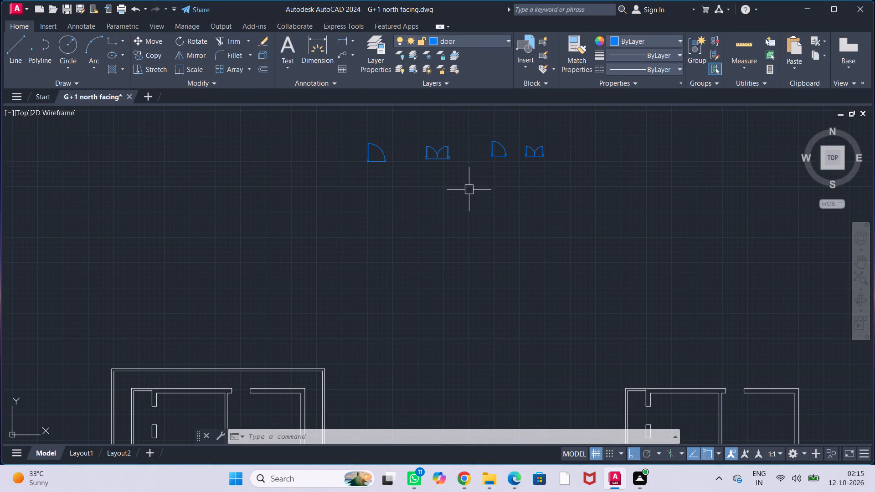
pyautogui.moveTo(453, 191); pyautogui.dragTo(432, 228, button='middle')
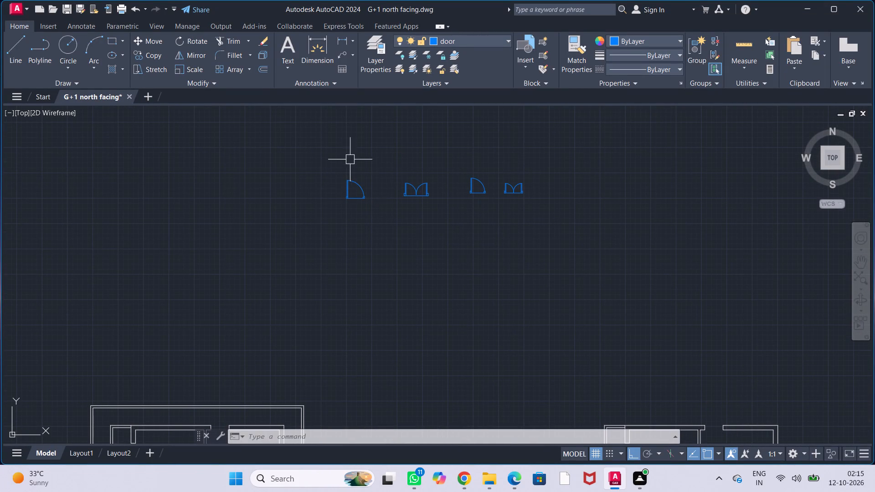
pyautogui.click(247, 70)
pyautogui.click(139, 152)
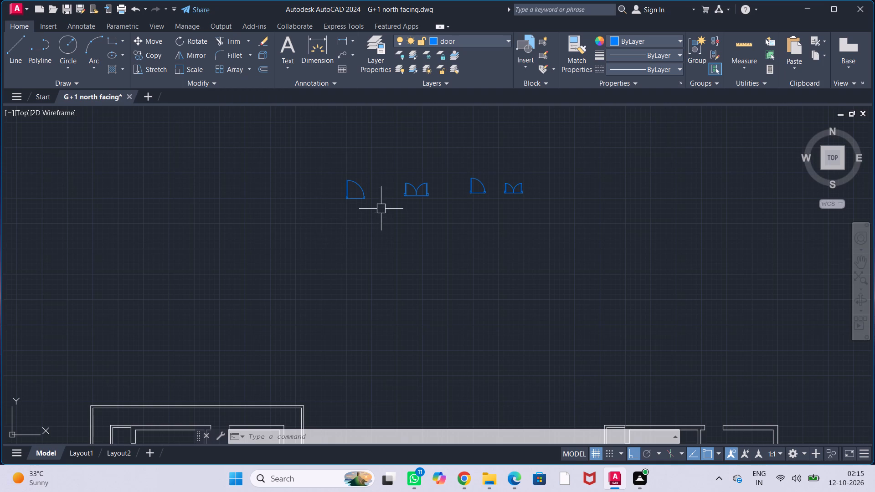
pyautogui.scroll(1, 367, 202)
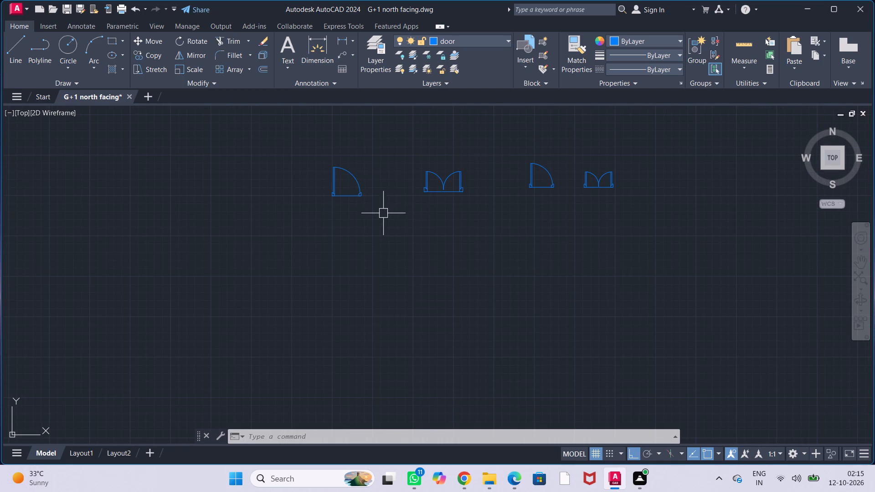
pyautogui.click(355, 179)
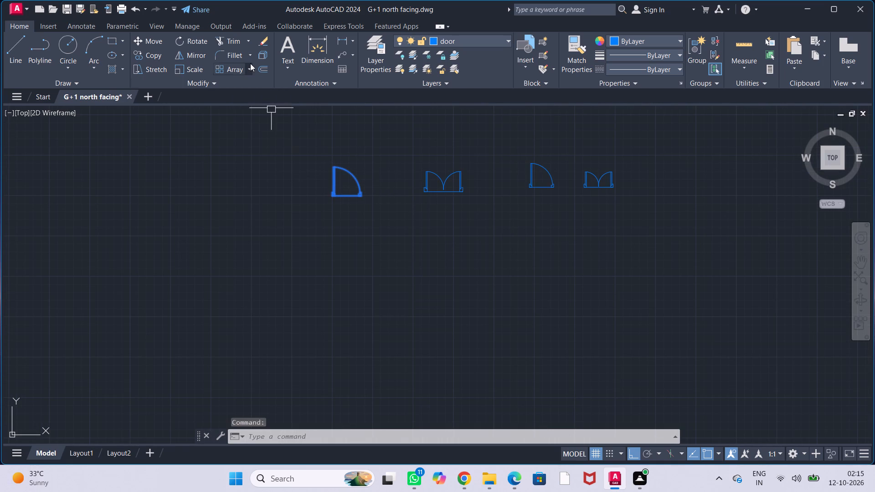
pyautogui.click(247, 69)
pyautogui.click(248, 137)
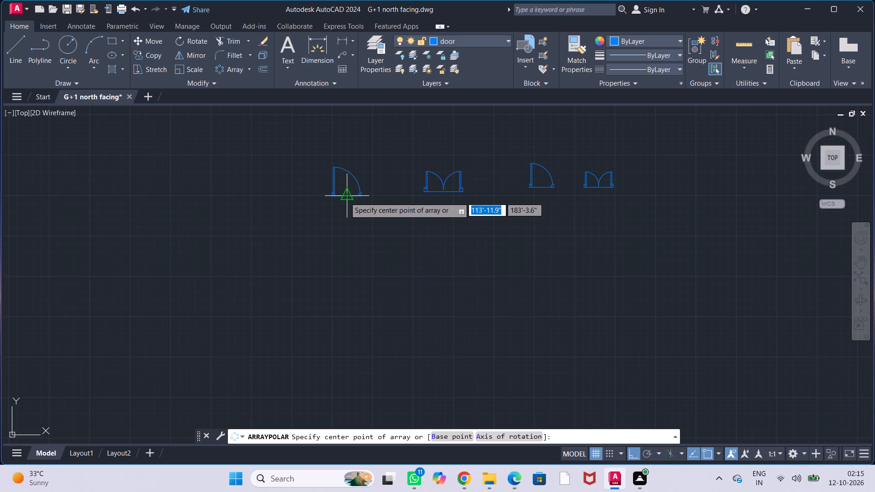
pyautogui.click(345, 244)
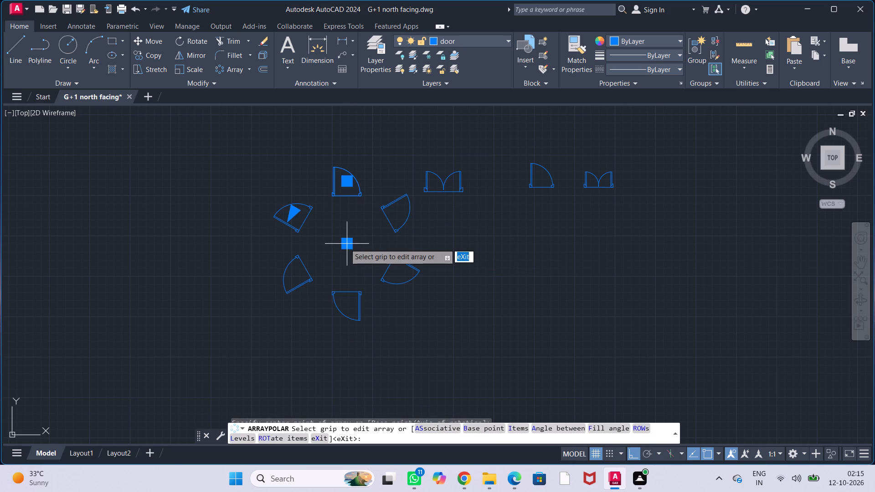
pyautogui.click(347, 212)
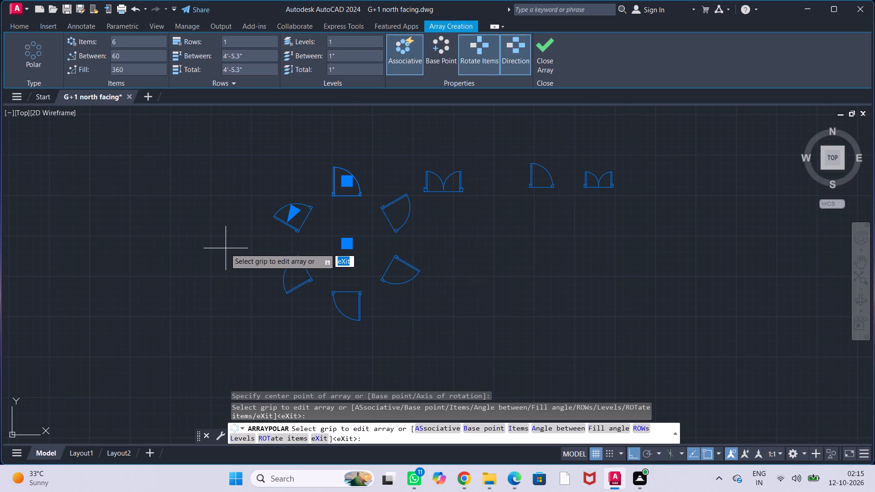
pyautogui.click(548, 49)
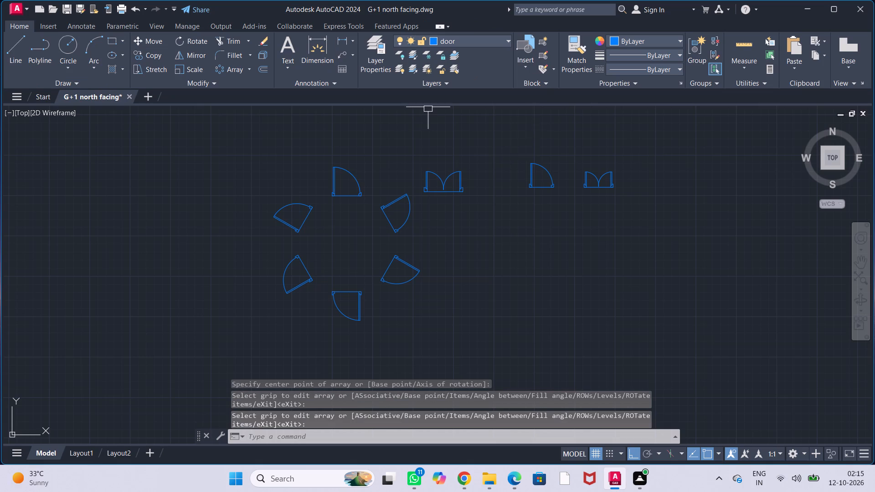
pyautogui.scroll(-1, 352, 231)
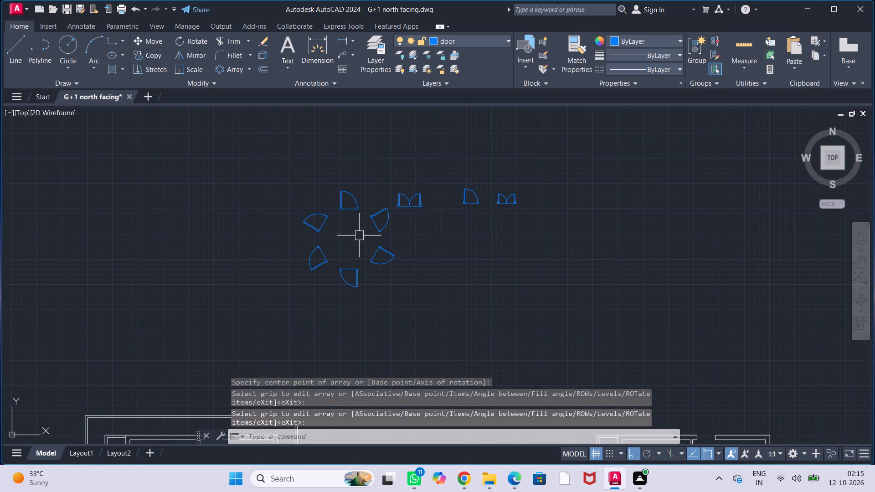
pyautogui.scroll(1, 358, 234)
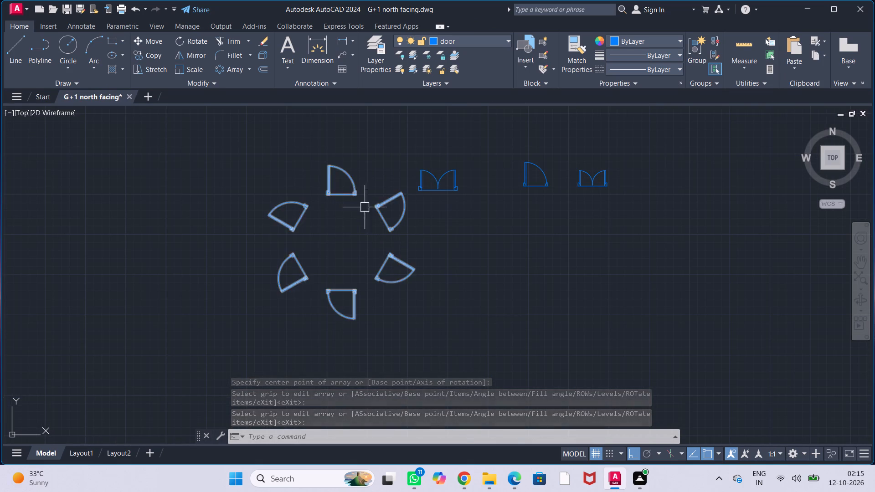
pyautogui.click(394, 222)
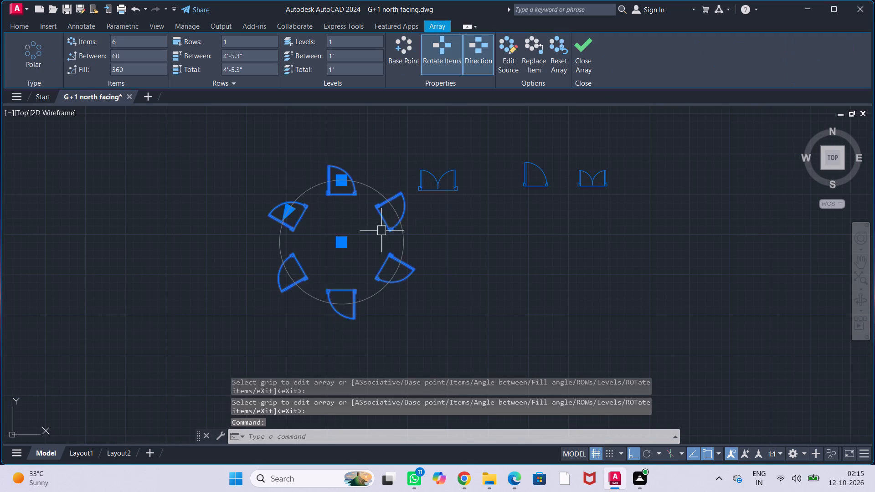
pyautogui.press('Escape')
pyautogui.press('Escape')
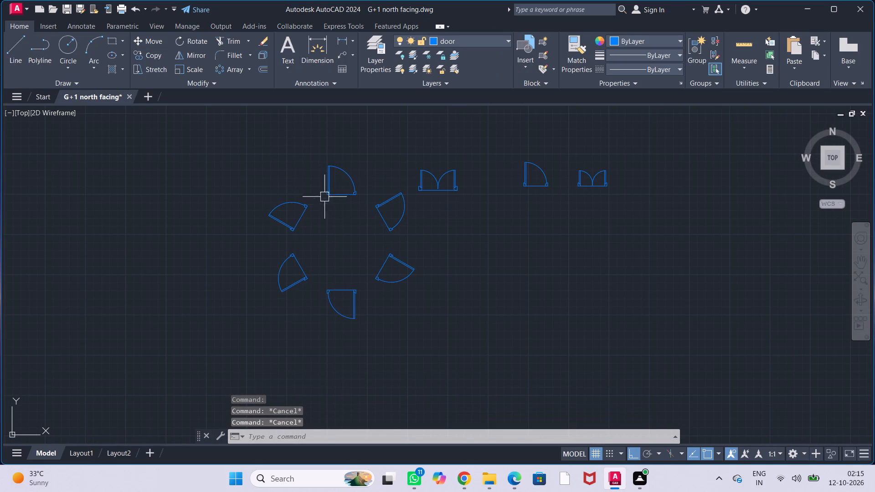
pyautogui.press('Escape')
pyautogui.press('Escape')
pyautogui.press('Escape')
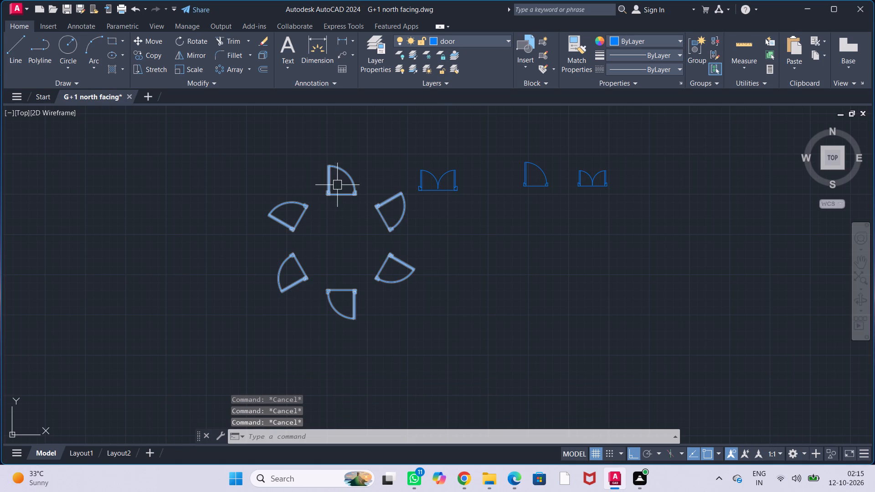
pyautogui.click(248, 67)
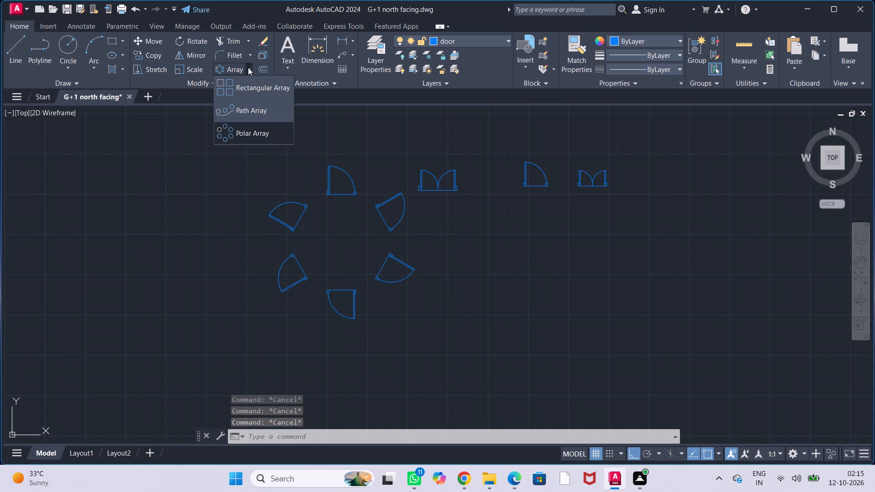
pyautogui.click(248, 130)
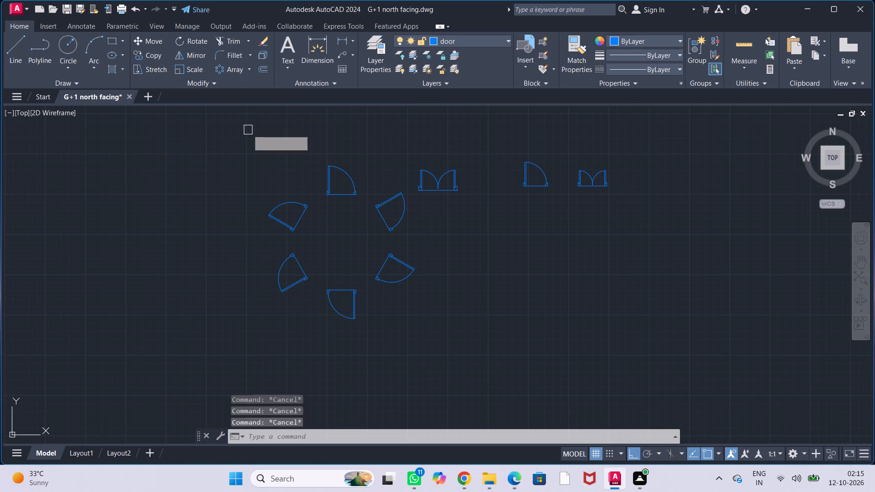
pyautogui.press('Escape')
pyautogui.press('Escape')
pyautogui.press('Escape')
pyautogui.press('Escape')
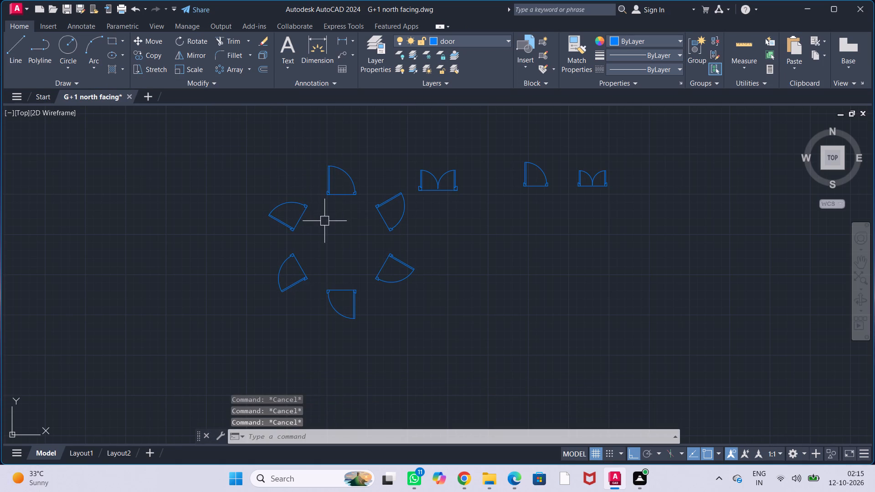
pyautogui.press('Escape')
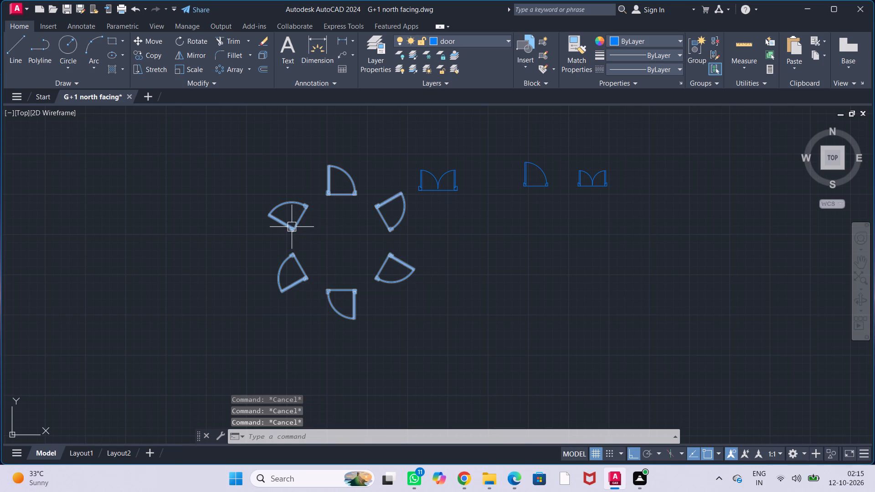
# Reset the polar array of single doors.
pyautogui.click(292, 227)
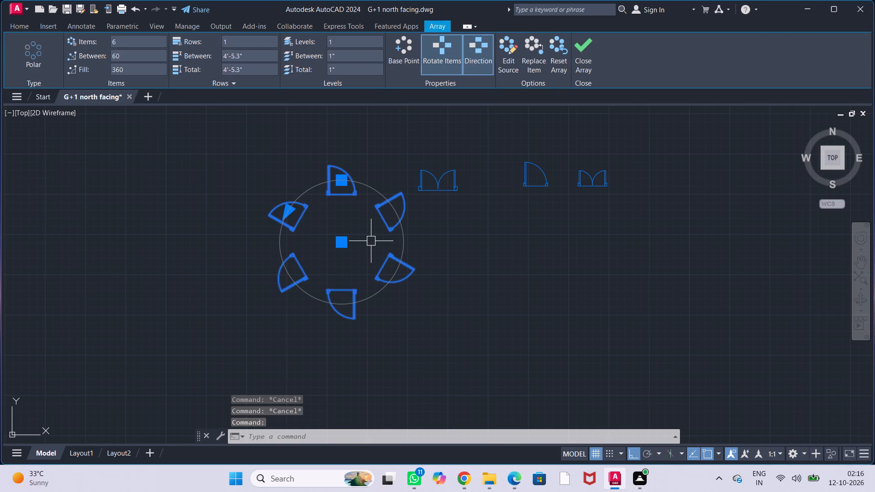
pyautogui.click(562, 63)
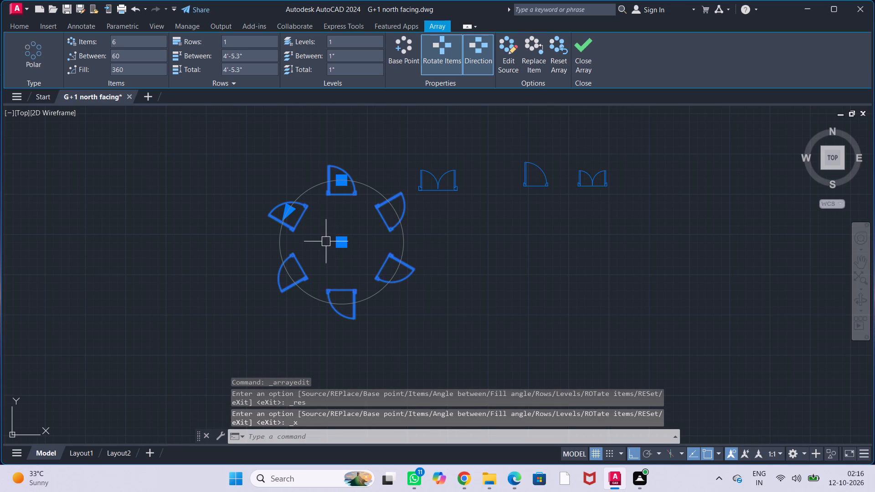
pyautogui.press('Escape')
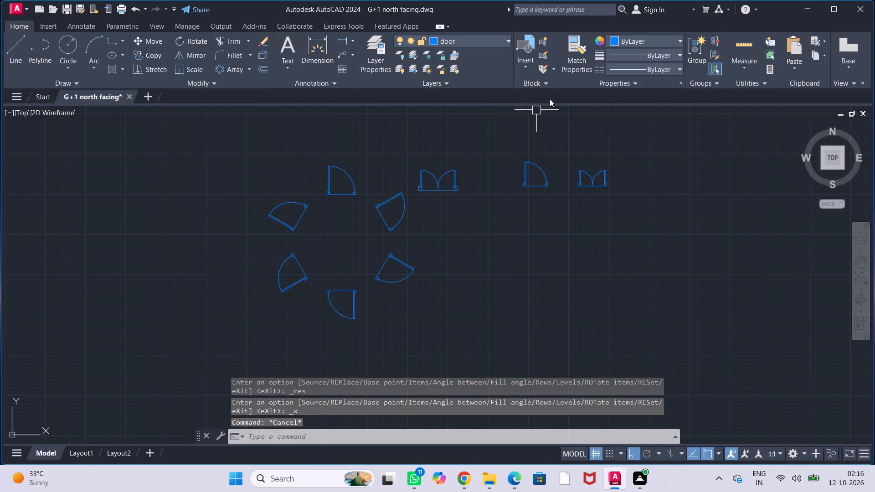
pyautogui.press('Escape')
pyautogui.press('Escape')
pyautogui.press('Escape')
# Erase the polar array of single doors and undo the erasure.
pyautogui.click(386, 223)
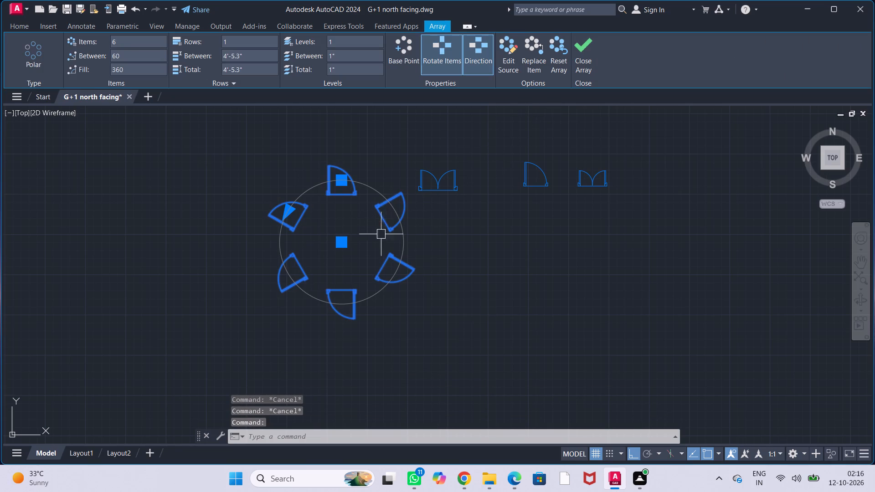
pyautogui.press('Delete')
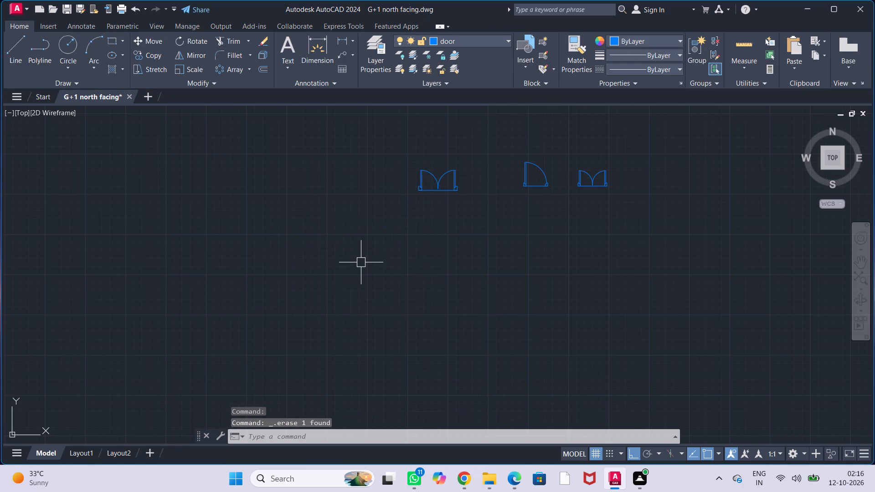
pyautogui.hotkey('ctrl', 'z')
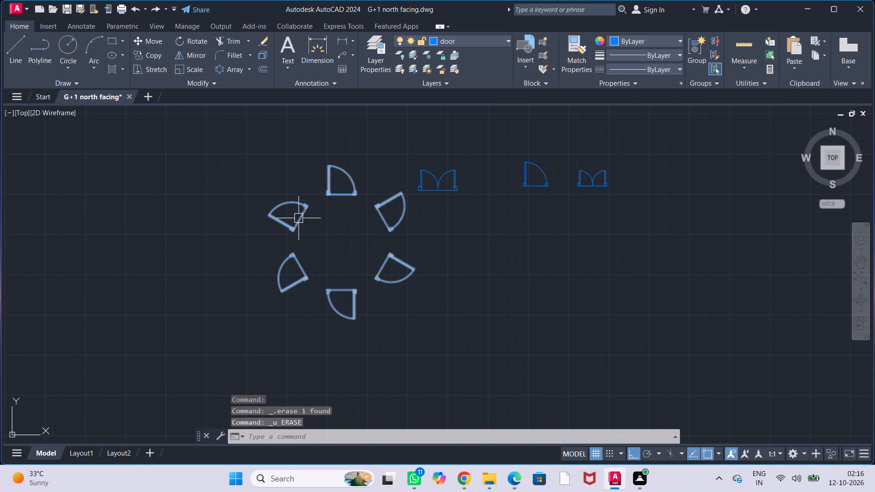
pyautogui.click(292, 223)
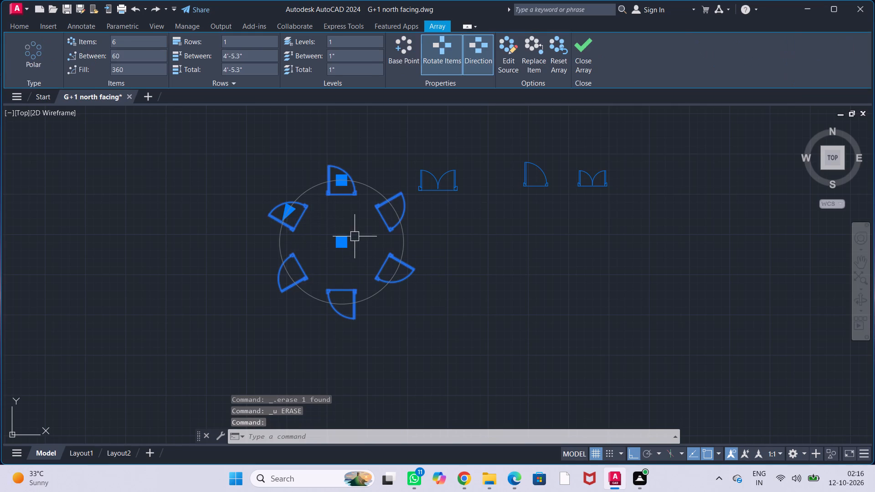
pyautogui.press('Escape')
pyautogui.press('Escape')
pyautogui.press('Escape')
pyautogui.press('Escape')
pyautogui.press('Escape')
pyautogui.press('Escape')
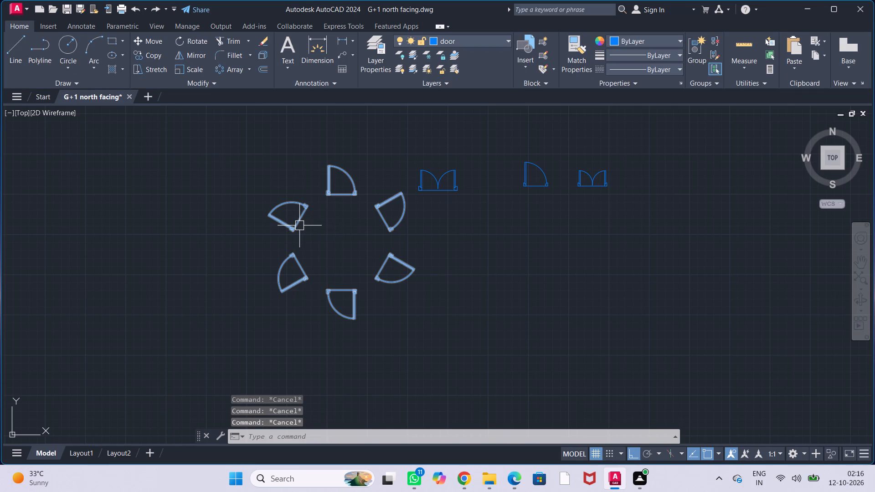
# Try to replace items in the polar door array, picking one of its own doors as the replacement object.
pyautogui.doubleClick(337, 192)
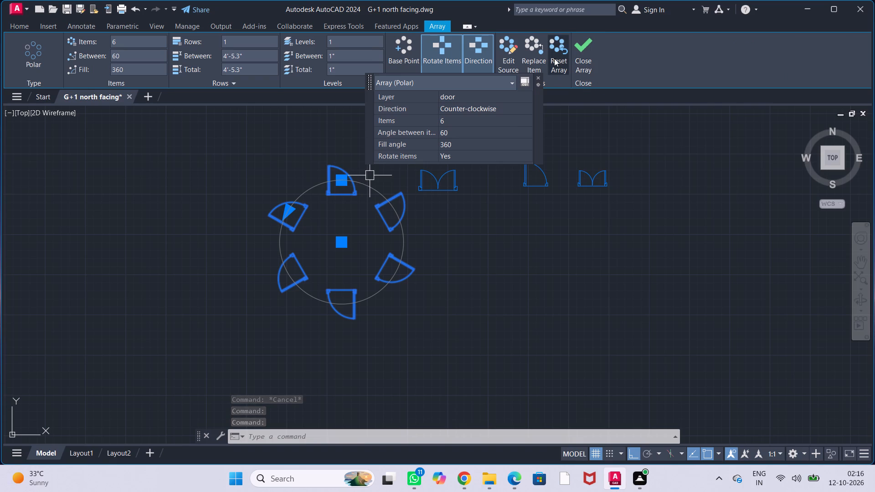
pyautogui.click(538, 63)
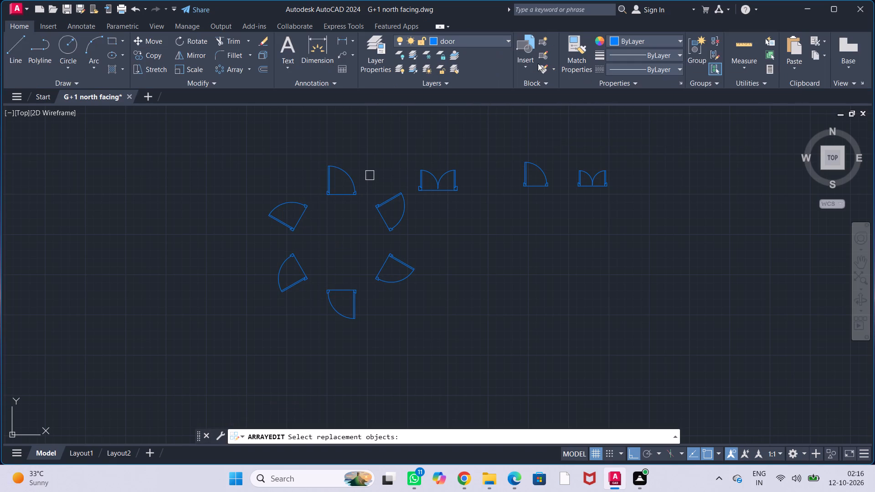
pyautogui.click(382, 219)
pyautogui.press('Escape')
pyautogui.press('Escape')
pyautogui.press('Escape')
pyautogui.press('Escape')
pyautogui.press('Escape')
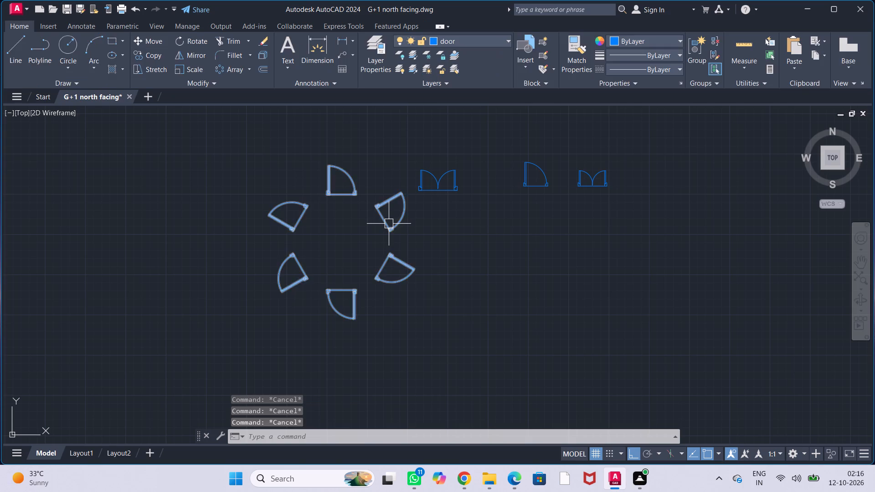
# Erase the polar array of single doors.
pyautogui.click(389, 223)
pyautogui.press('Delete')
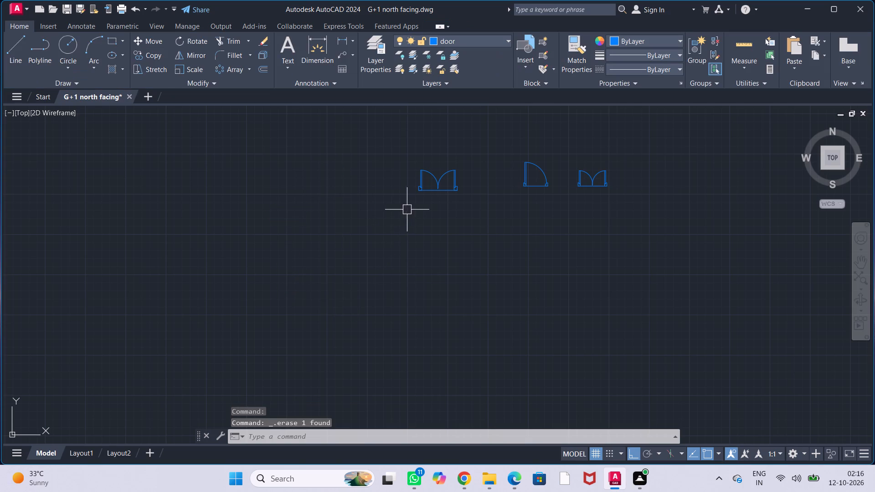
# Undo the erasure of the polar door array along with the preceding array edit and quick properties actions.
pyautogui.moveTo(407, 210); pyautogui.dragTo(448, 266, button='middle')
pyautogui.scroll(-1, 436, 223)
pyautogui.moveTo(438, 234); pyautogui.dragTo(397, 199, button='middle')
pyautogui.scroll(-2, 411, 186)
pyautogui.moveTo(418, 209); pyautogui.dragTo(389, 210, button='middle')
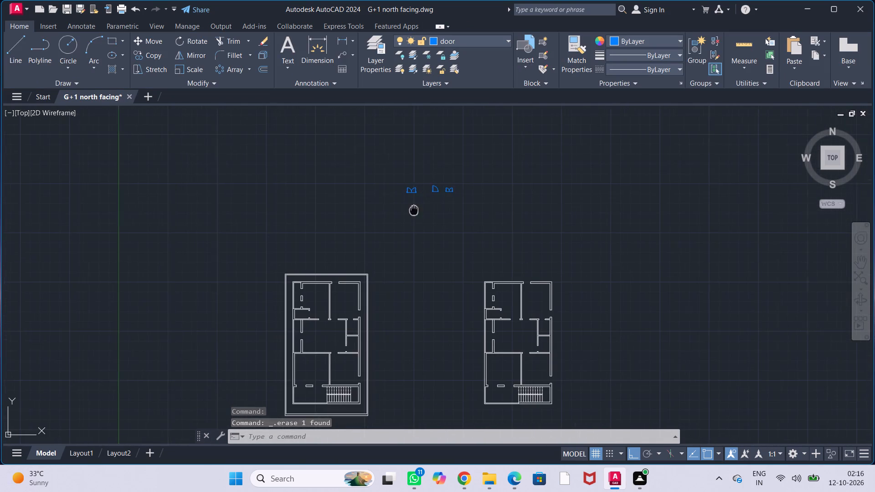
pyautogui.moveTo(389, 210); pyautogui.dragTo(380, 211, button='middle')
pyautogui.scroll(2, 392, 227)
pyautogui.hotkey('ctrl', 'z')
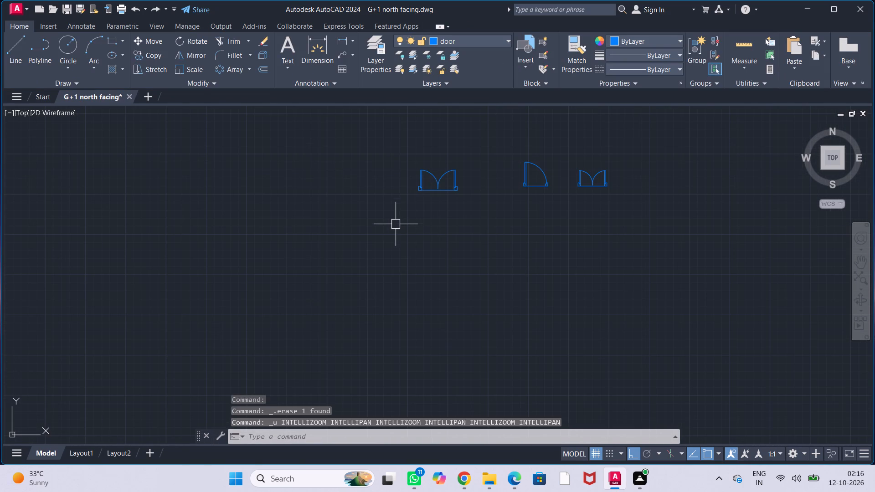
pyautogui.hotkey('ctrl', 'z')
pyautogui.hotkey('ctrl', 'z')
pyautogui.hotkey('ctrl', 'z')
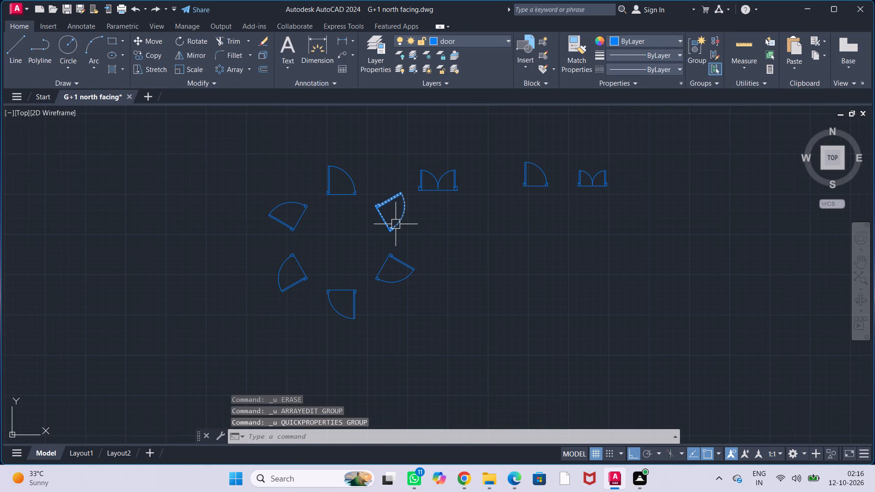
# Undo the remaining array edit and polar array actions, back to the four original door symbols.
pyautogui.hotkey('ctrl', 'z')
pyautogui.hotkey('ctrl', 'z')
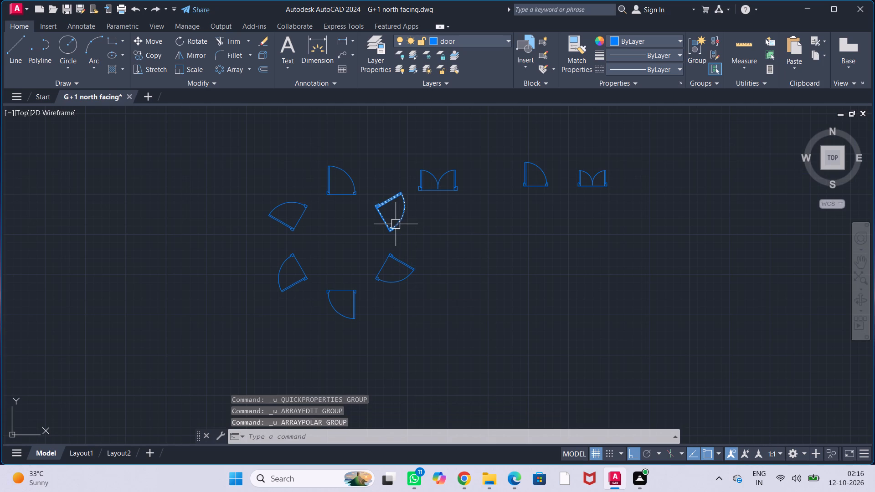
pyautogui.hotkey('ctrl', 'z')
pyautogui.hotkey('ctrl', 'z')
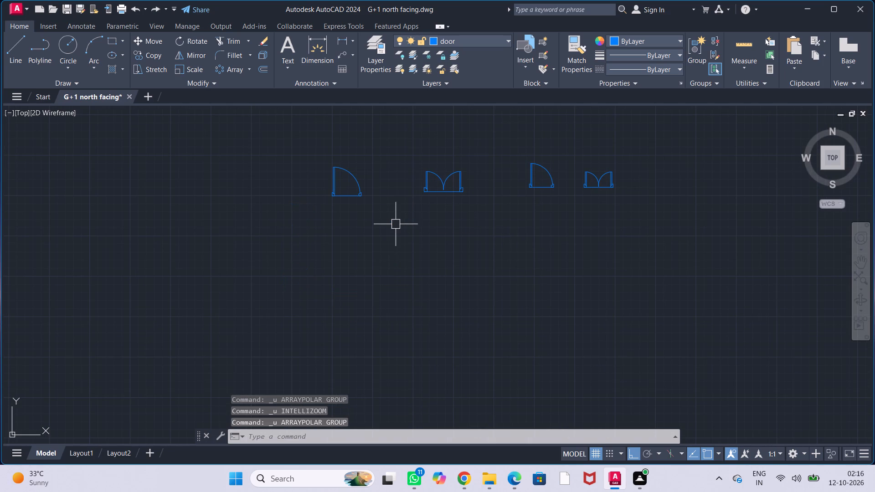
# Examine the two floor plans below the door symbols and their door openings.
pyautogui.scroll(-1, 398, 194)
pyautogui.scroll(2, 391, 208)
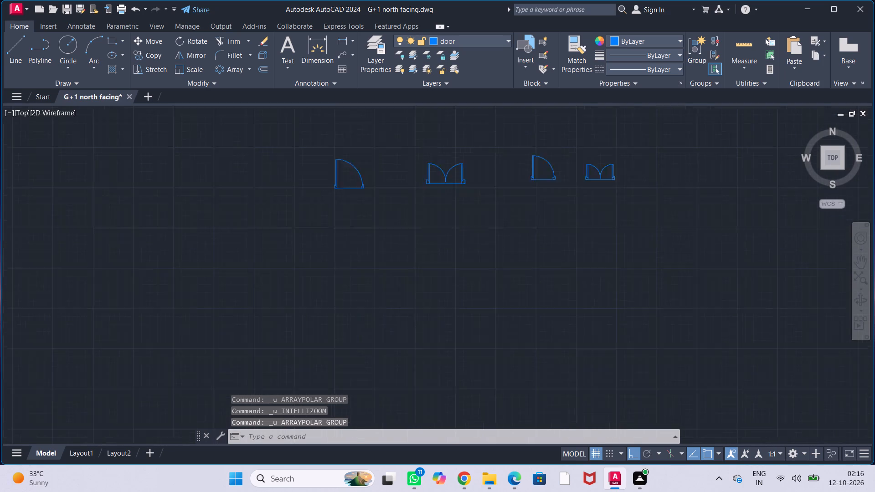
pyautogui.scroll(-2, 402, 255)
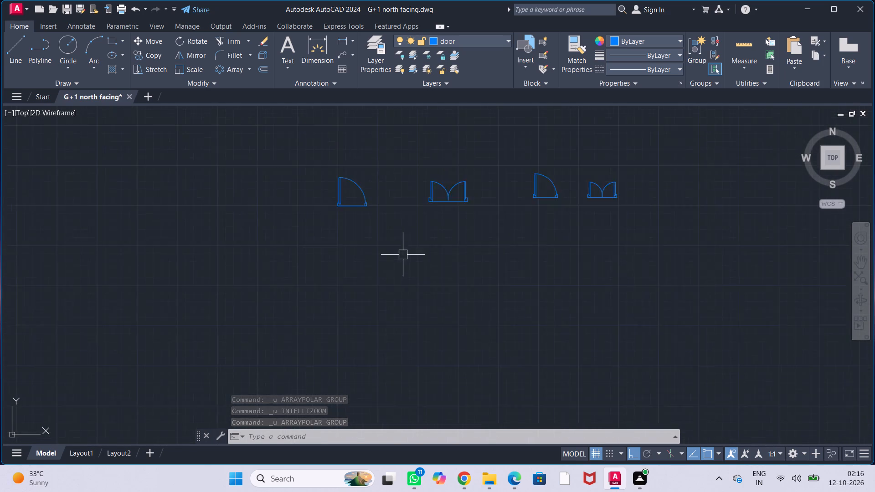
pyautogui.moveTo(441, 287); pyautogui.dragTo(427, 222, button='middle')
pyautogui.scroll(-1, 399, 248)
pyautogui.moveTo(419, 243); pyautogui.dragTo(479, 195, button='middle')
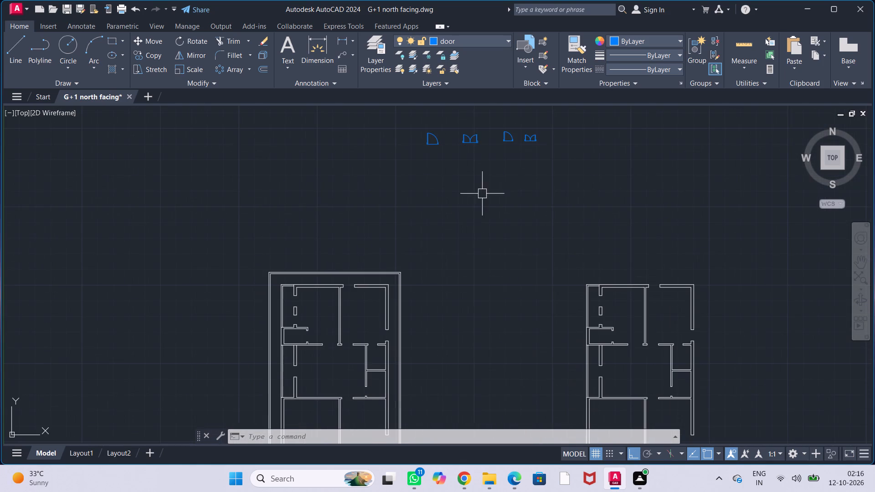
pyautogui.moveTo(468, 217); pyautogui.dragTo(367, 225, button='middle')
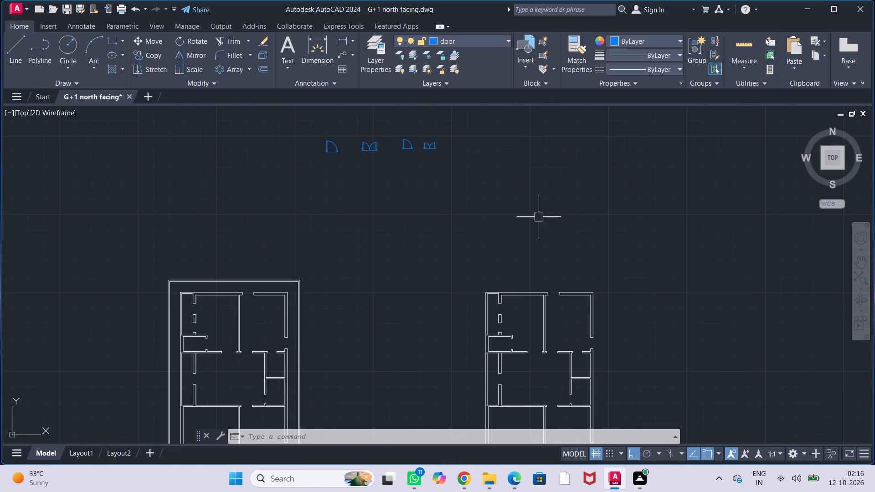
pyautogui.moveTo(498, 227); pyautogui.dragTo(389, 231, button='middle')
pyautogui.moveTo(432, 273); pyautogui.dragTo(502, 164, button='middle')
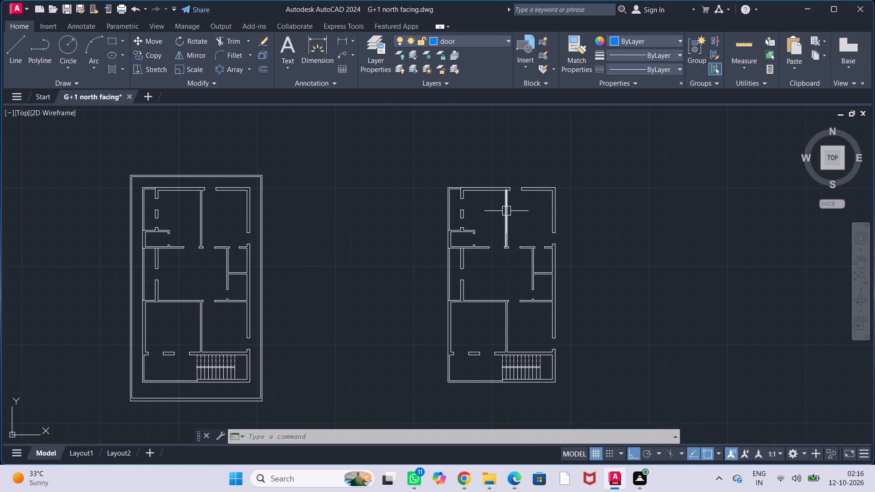
pyautogui.moveTo(480, 213); pyautogui.dragTo(442, 251, button='middle')
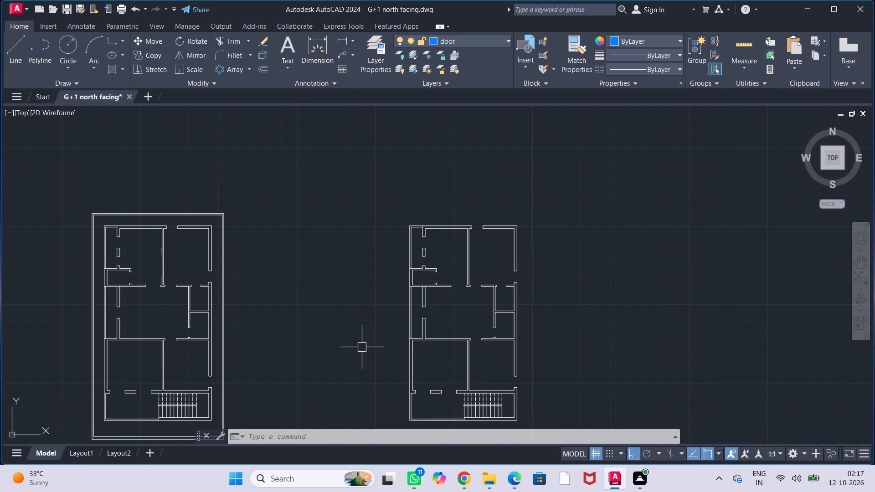
# Move all four door symbols straight down into the empty space between the two floor plans.
pyautogui.moveTo(372, 303); pyautogui.dragTo(320, 393, button='middle')
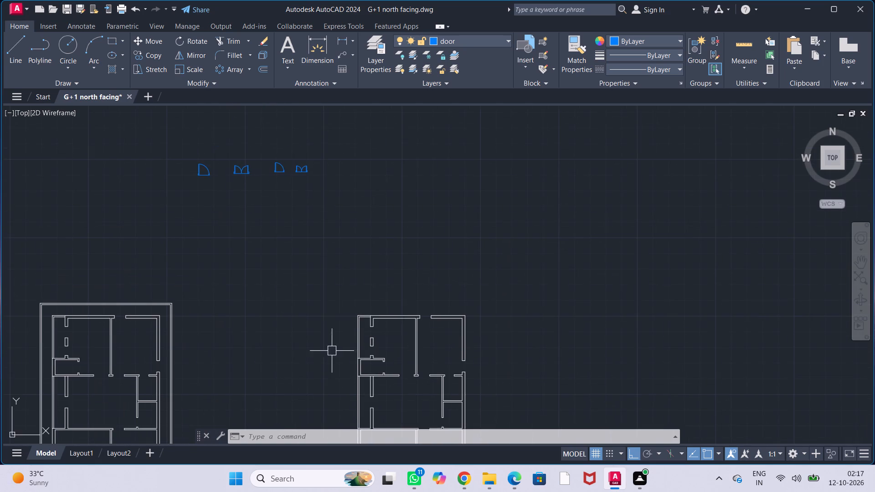
pyautogui.moveTo(336, 314); pyautogui.dragTo(337, 332, button='middle')
pyautogui.moveTo(164, 154); pyautogui.dragTo(173, 155)
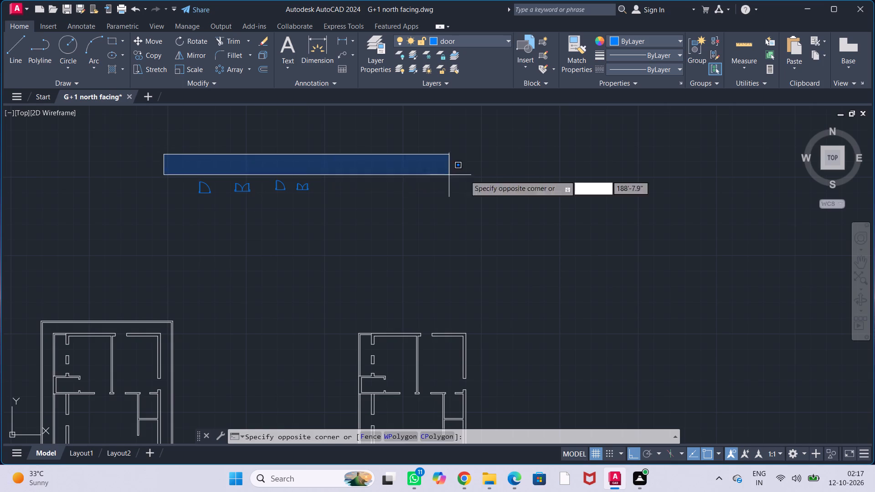
pyautogui.click(382, 255)
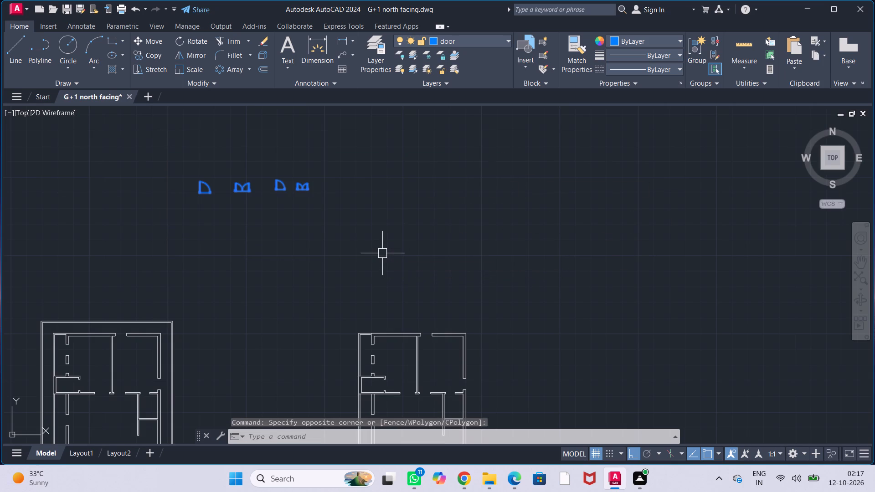
pyautogui.press('m')
pyautogui.press('Return')
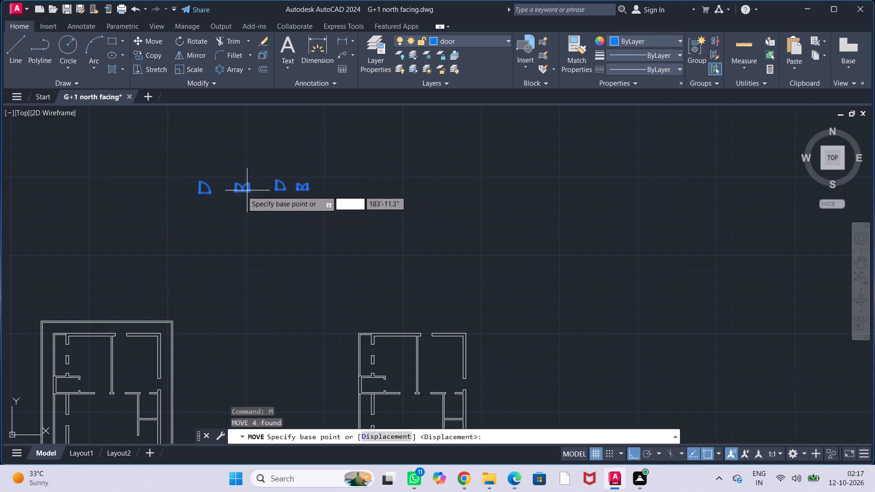
pyautogui.click(242, 194)
pyautogui.moveTo(266, 351); pyautogui.dragTo(288, 237, button='middle')
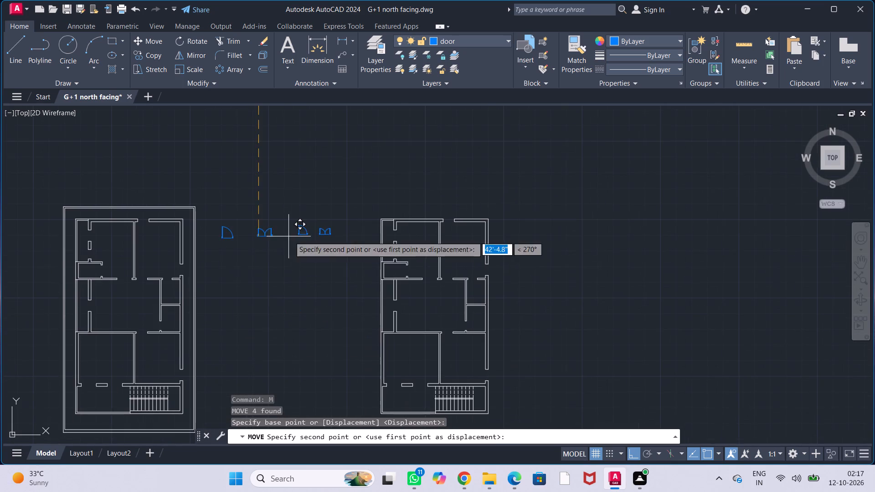
pyautogui.moveTo(303, 307); pyautogui.dragTo(303, 302, button='middle')
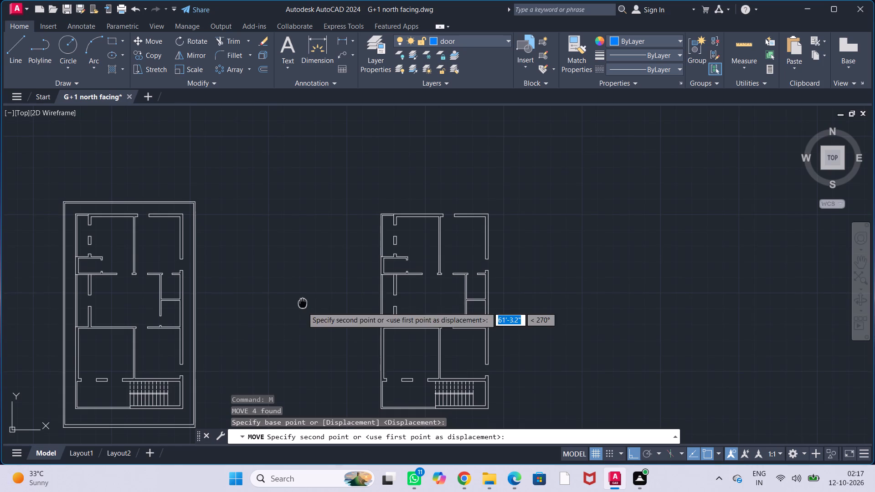
pyautogui.click(303, 297)
pyautogui.press('Escape')
pyautogui.press('Escape')
pyautogui.press('Escape')
pyautogui.press('Escape')
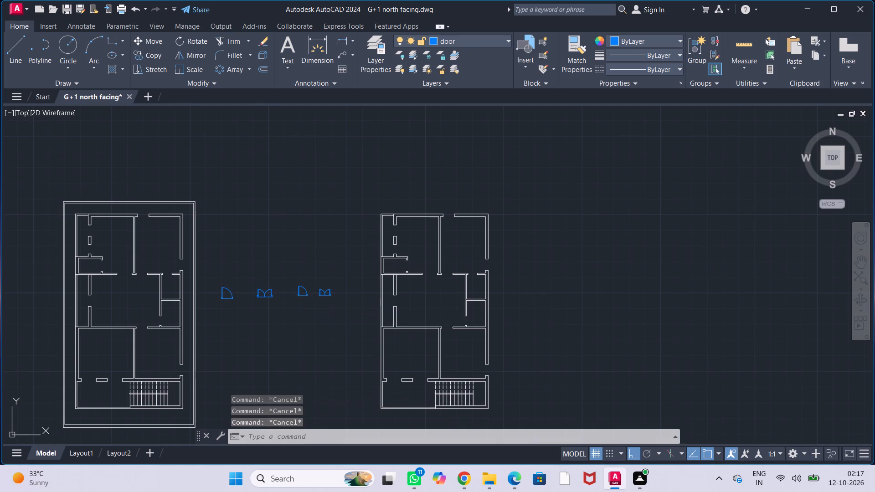
pyautogui.press('Escape')
# Move the larger double door by its lower-left corner into the westernmost opening of the lower wall, in the plan without the outer boundary.
pyautogui.scroll(1, 317, 299)
pyautogui.click(233, 292)
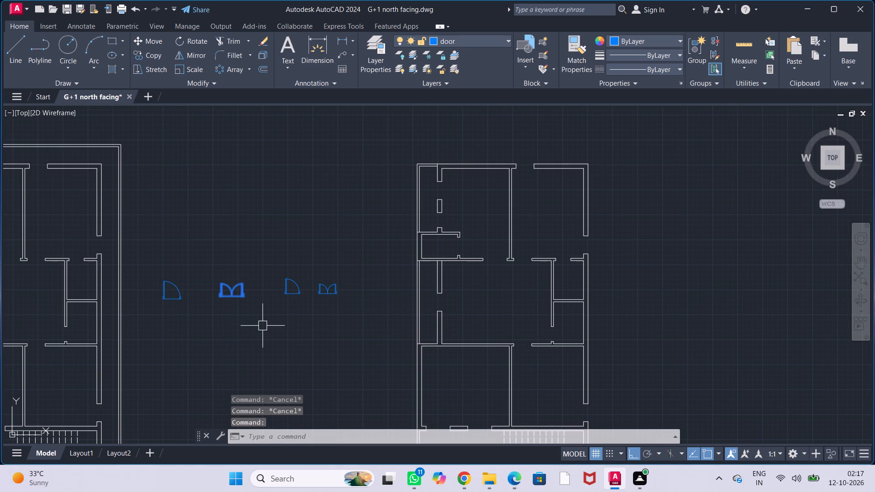
pyautogui.moveTo(263, 322); pyautogui.dragTo(278, 232, button='middle')
pyautogui.scroll(1, 263, 309)
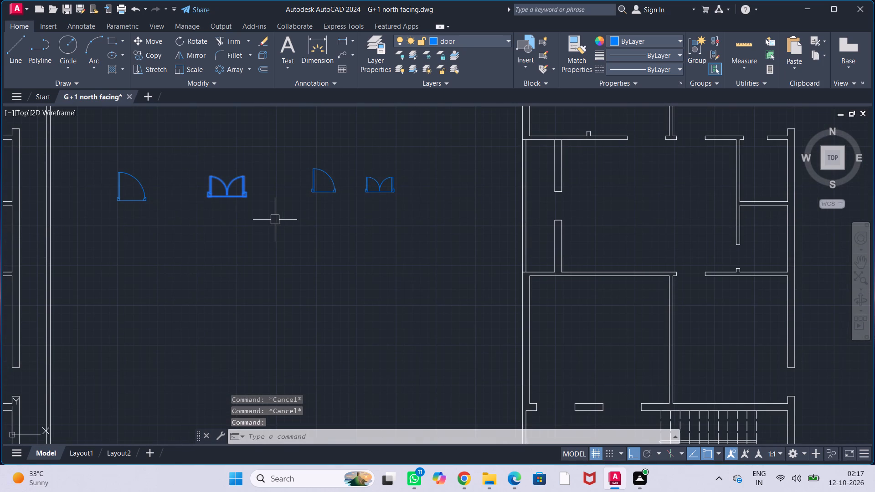
pyautogui.press('m')
pyautogui.press('Return')
pyautogui.scroll(2, 228, 204)
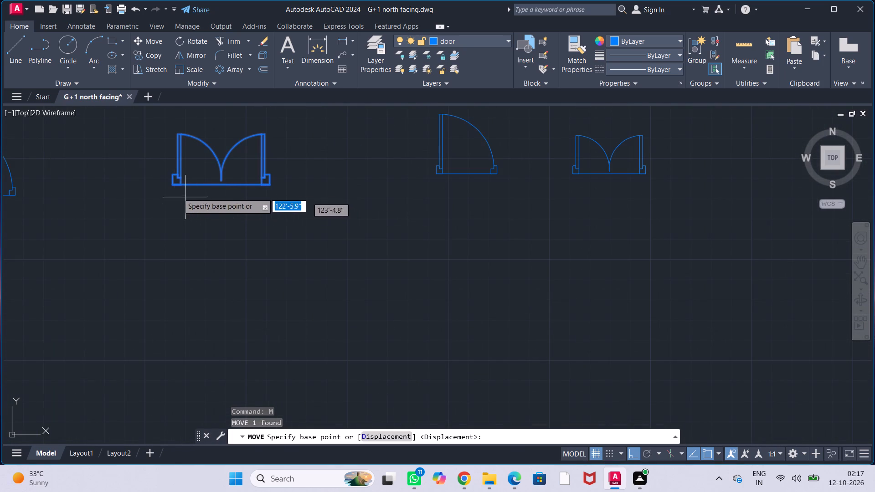
pyautogui.click(171, 187)
pyautogui.scroll(-2, 300, 298)
pyautogui.moveTo(369, 334); pyautogui.dragTo(307, 209, button='middle')
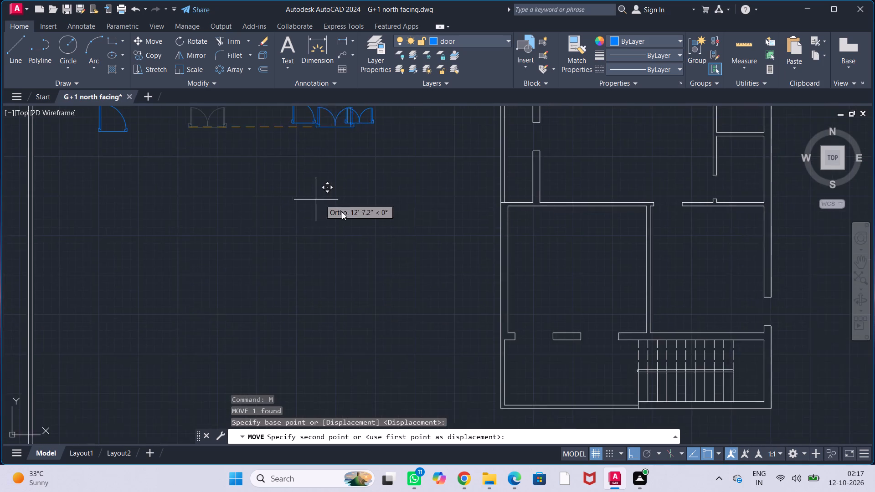
pyautogui.moveTo(373, 271); pyautogui.dragTo(284, 205, button='middle')
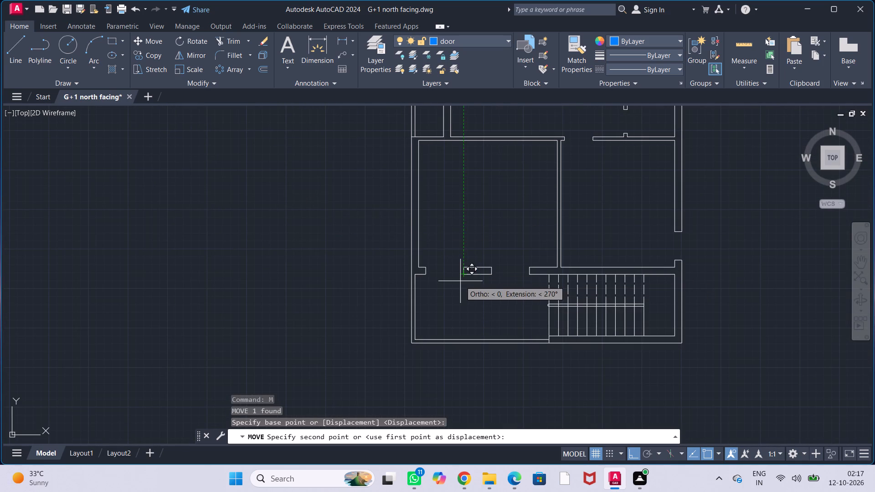
pyautogui.scroll(3, 440, 282)
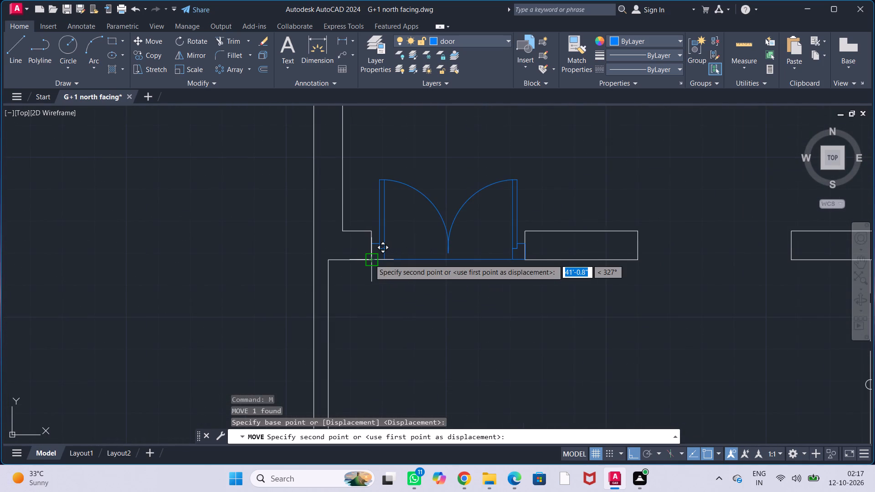
pyautogui.click(370, 259)
pyautogui.press('Escape')
pyautogui.press('Escape')
pyautogui.press('Escape')
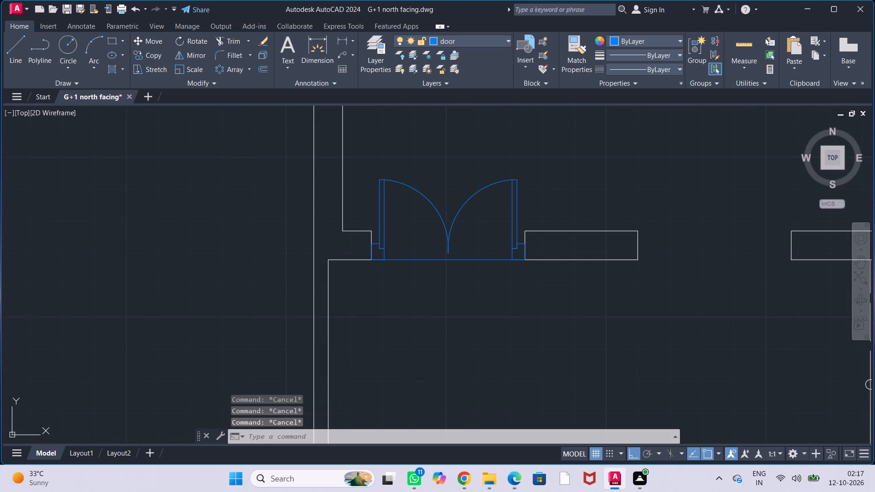
pyautogui.press('Escape')
# Copy the larger single door by its lower-left corner to the wall dividing the two southern rooms, in the plan without the outer boundary.
pyautogui.scroll(-1, 429, 299)
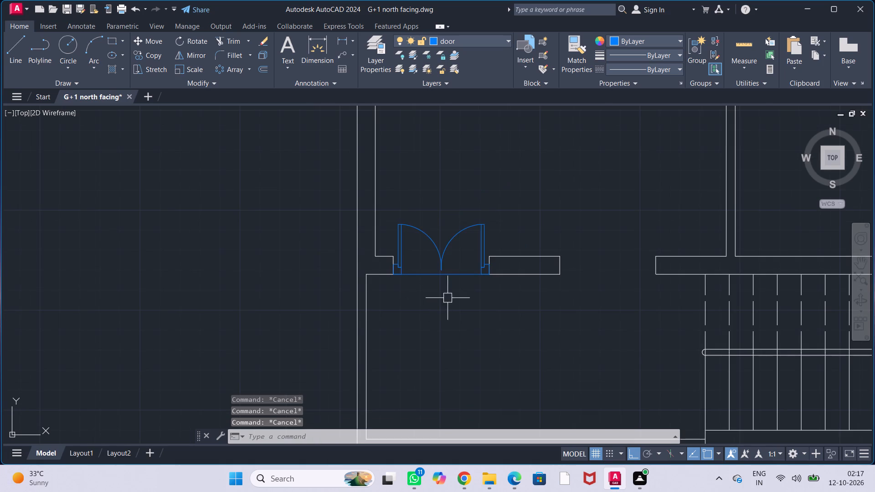
pyautogui.scroll(-2, 458, 298)
pyautogui.moveTo(497, 253); pyautogui.dragTo(447, 300, button='middle')
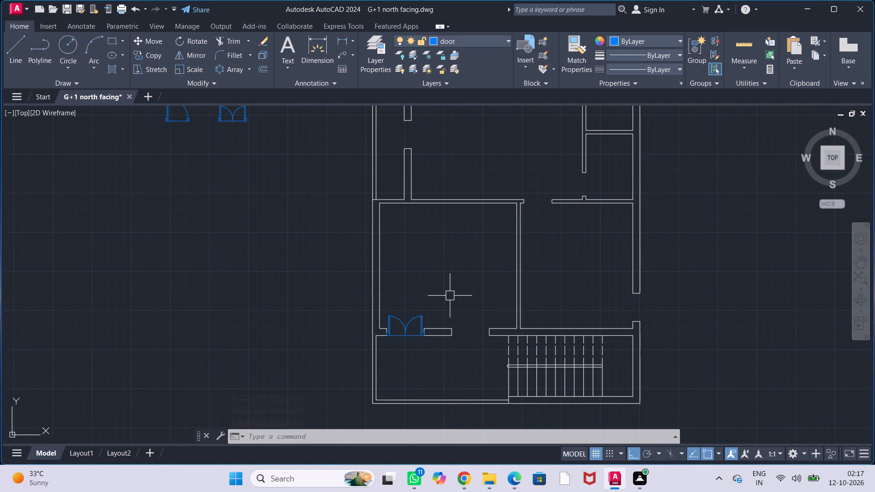
pyautogui.moveTo(462, 253); pyautogui.dragTo(414, 347, button='middle')
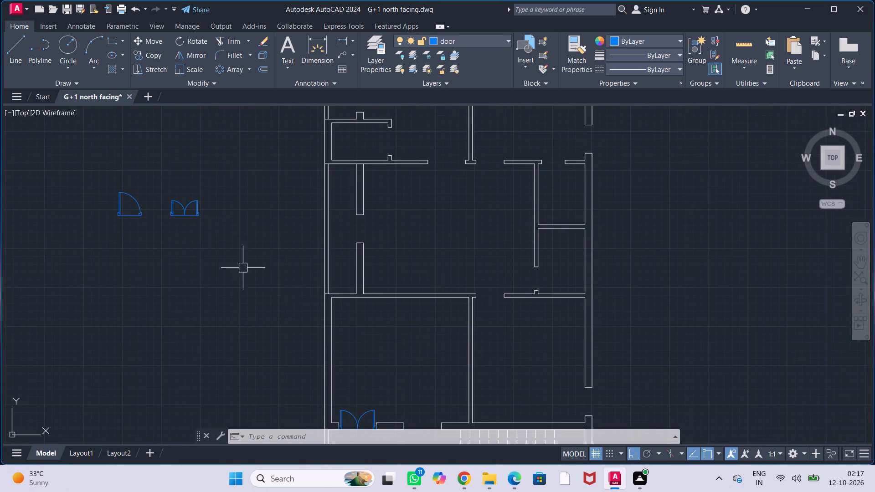
pyautogui.scroll(-1, 192, 255)
pyautogui.moveTo(196, 257); pyautogui.dragTo(320, 260, button='middle')
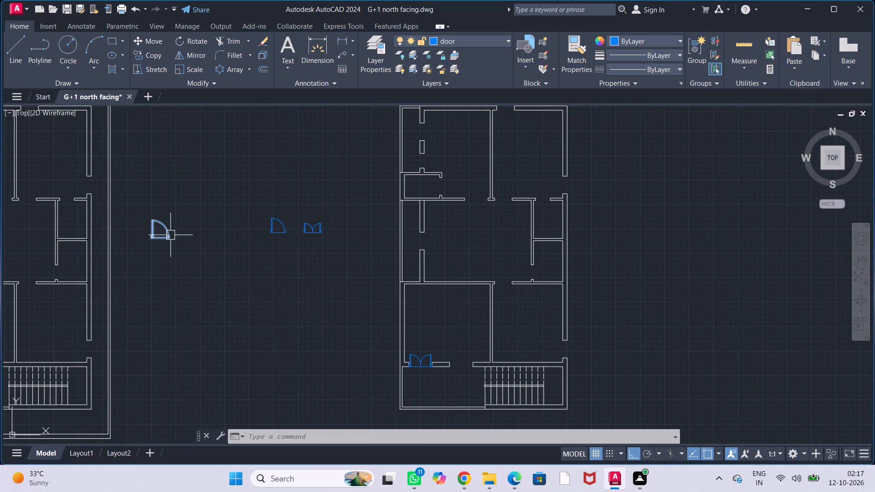
pyautogui.click(170, 235)
pyautogui.write('CO')
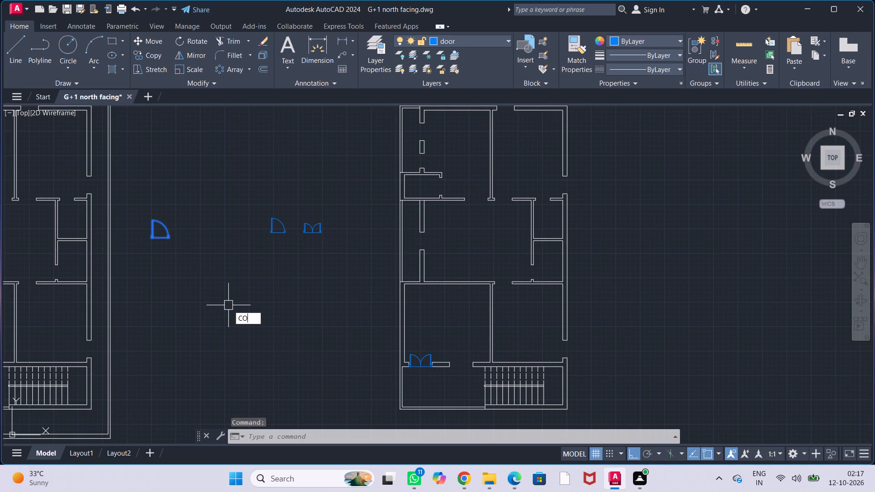
pyautogui.press('Return')
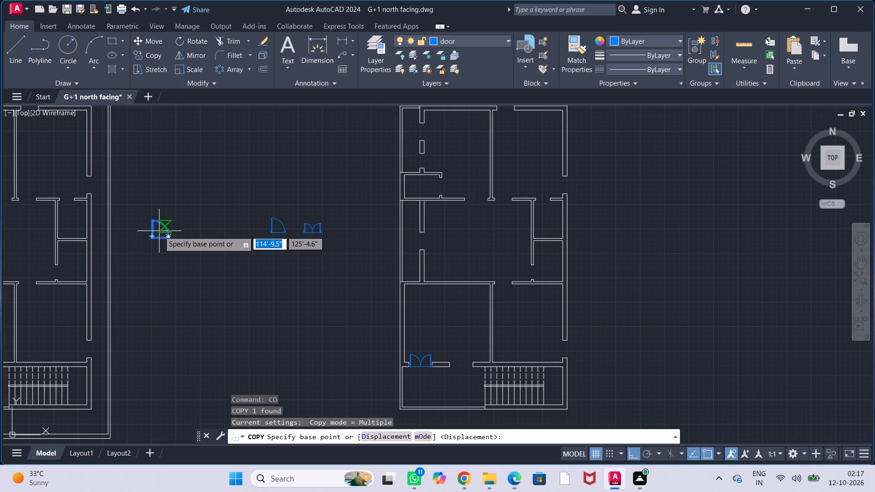
pyautogui.click(151, 241)
pyautogui.moveTo(494, 338); pyautogui.dragTo(406, 329, button='middle')
pyautogui.click(407, 331)
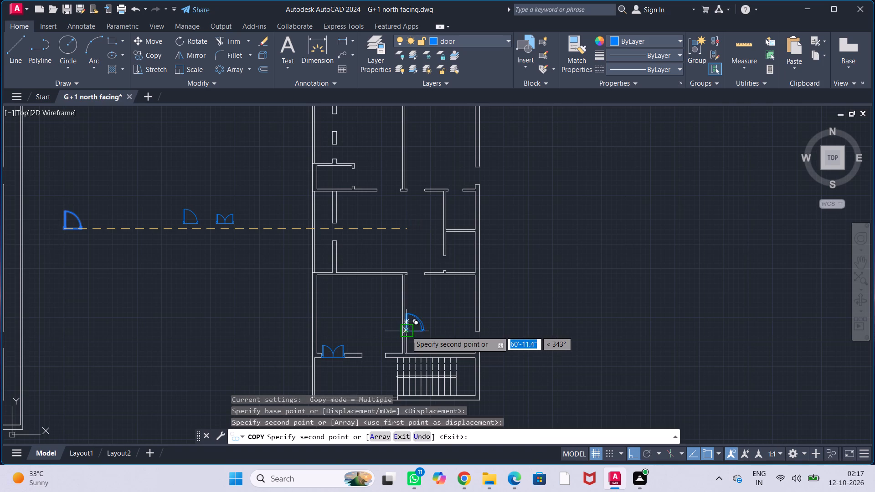
pyautogui.press('Escape')
pyautogui.press('Escape')
pyautogui.press('Escape')
pyautogui.press('Escape')
pyautogui.press('Escape')
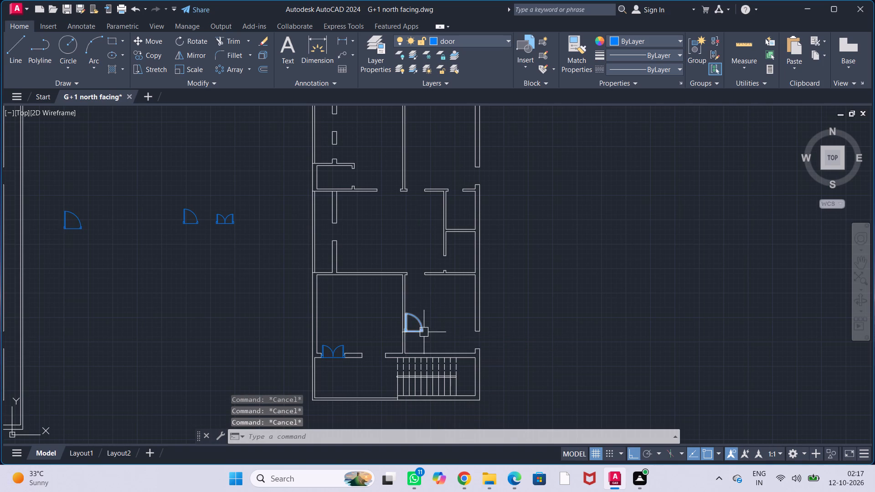
# Mirror the copied single door about a horizontal line along its base, erasing the source object.
pyautogui.scroll(2, 424, 332)
pyautogui.click(408, 334)
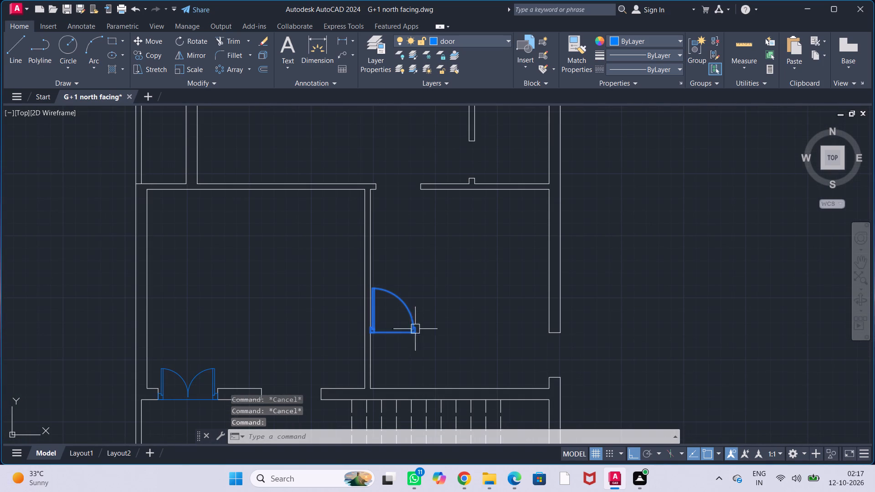
pyautogui.write('MI')
pyautogui.press('Return')
pyautogui.click(394, 332)
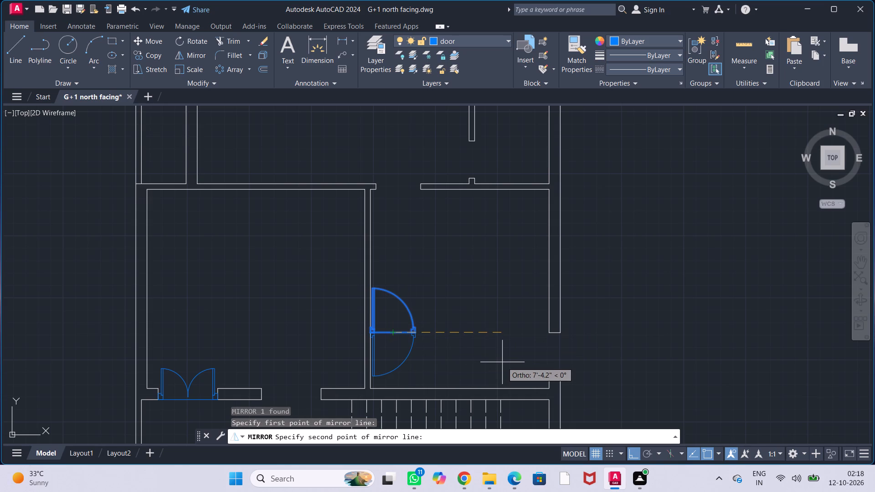
pyautogui.click(502, 362)
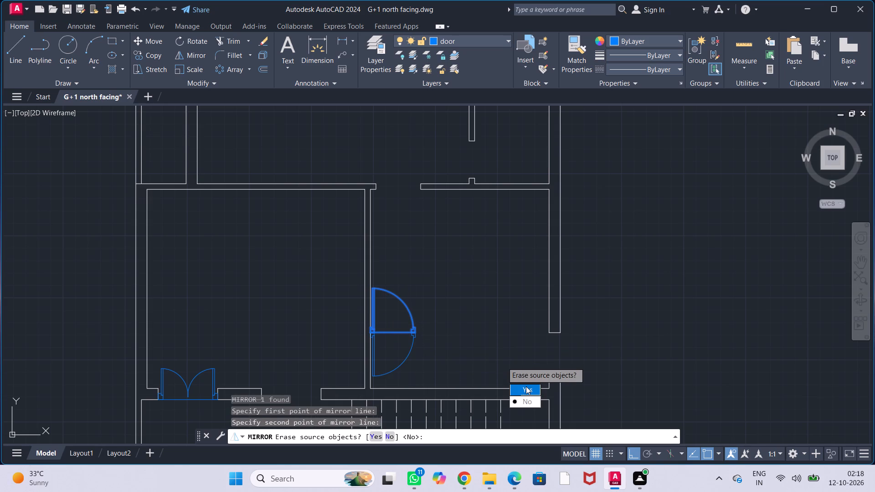
pyautogui.moveTo(526, 386); pyautogui.dragTo(503, 362)
# Move the mirrored larger single door by its upper-left corner into the opening in the north wall of the southeastern room.
pyautogui.click(415, 333)
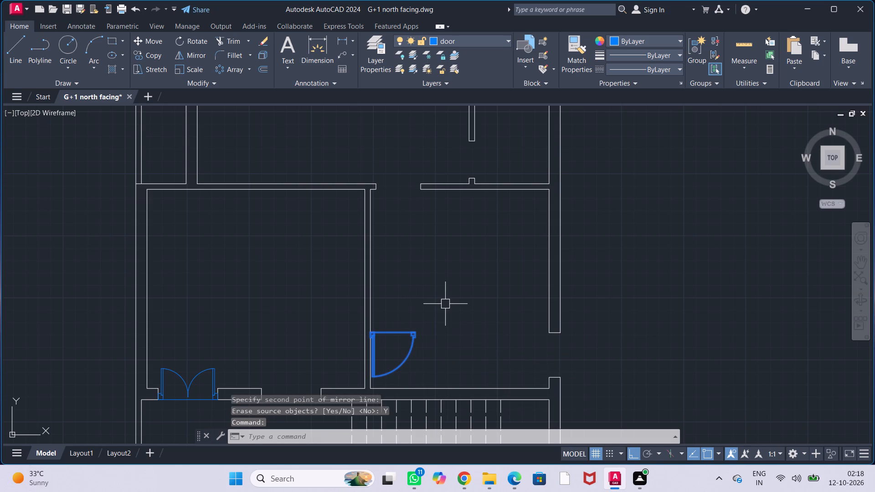
pyautogui.press('m')
pyautogui.press('Return')
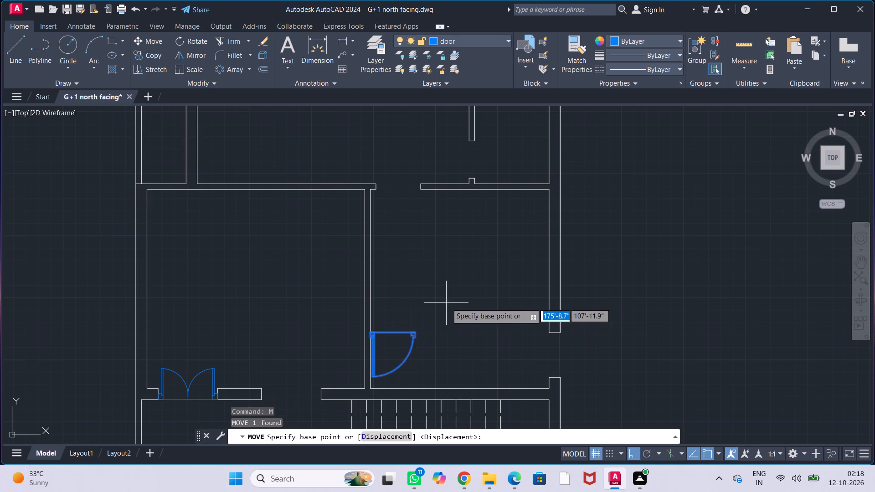
pyautogui.scroll(3, 422, 322)
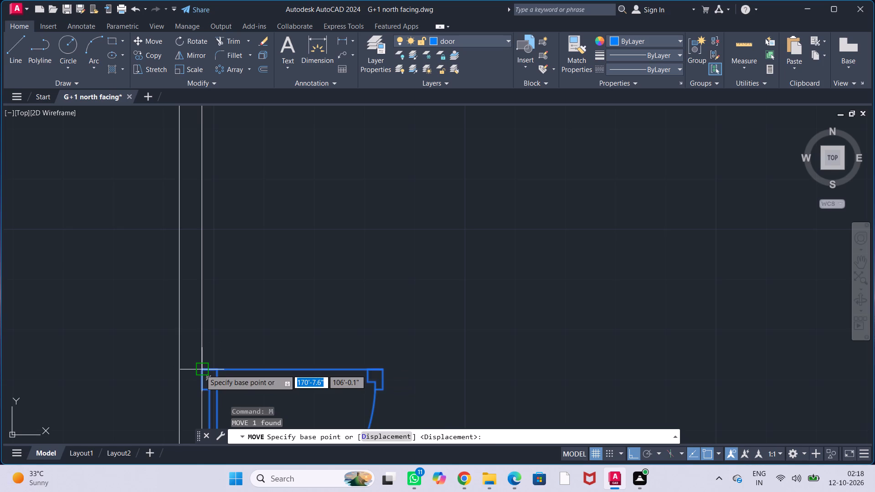
pyautogui.click(201, 369)
pyautogui.scroll(-3, 225, 277)
pyautogui.moveTo(289, 189); pyautogui.dragTo(296, 281, button='middle')
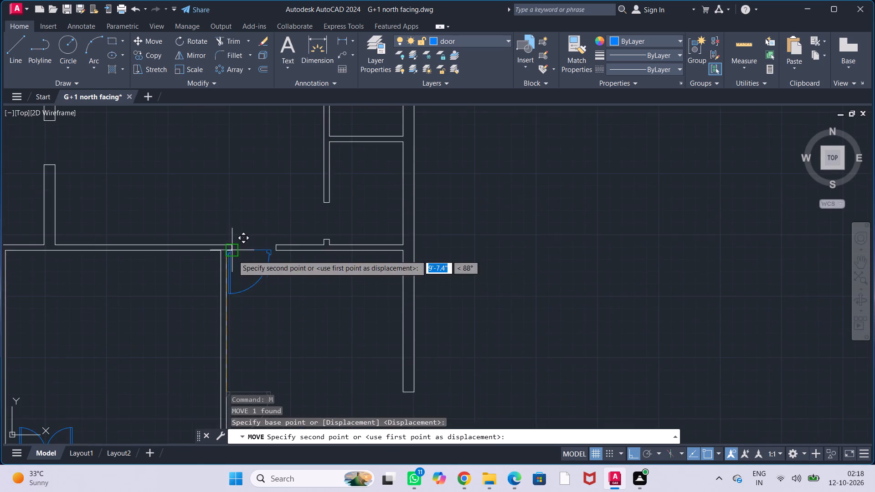
pyautogui.scroll(3, 233, 251)
pyautogui.click(216, 241)
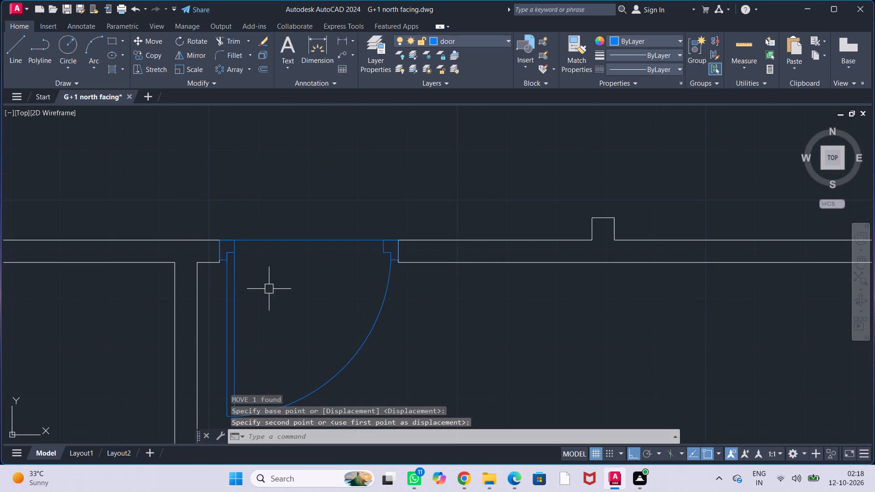
pyautogui.press('Escape')
pyautogui.press('Escape')
pyautogui.press('Escape')
pyautogui.press('Escape')
# Copy the smaller single door by its lower-left corner into the empty middle of the plan's central room.
pyautogui.scroll(-2, 277, 287)
pyautogui.moveTo(289, 295); pyautogui.dragTo(359, 290, button='middle')
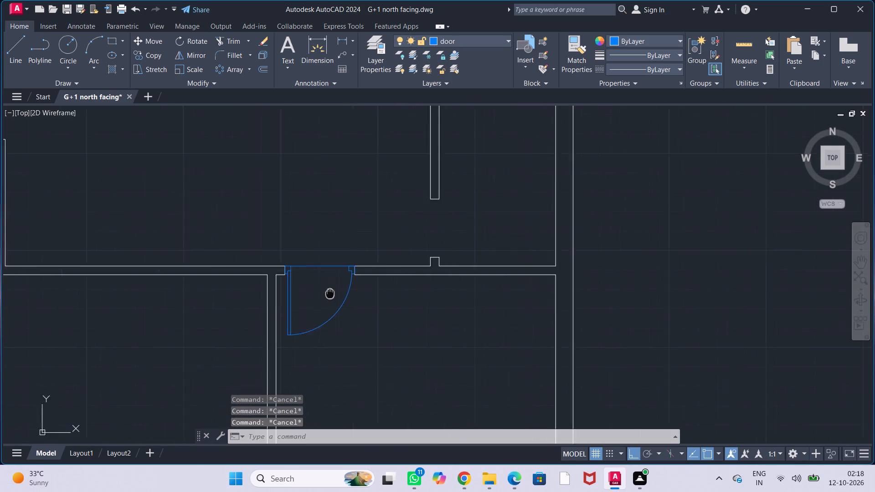
pyautogui.moveTo(359, 290); pyautogui.dragTo(361, 290, button='middle')
pyautogui.scroll(-2, 362, 290)
pyautogui.moveTo(322, 303); pyautogui.dragTo(349, 291, button='middle')
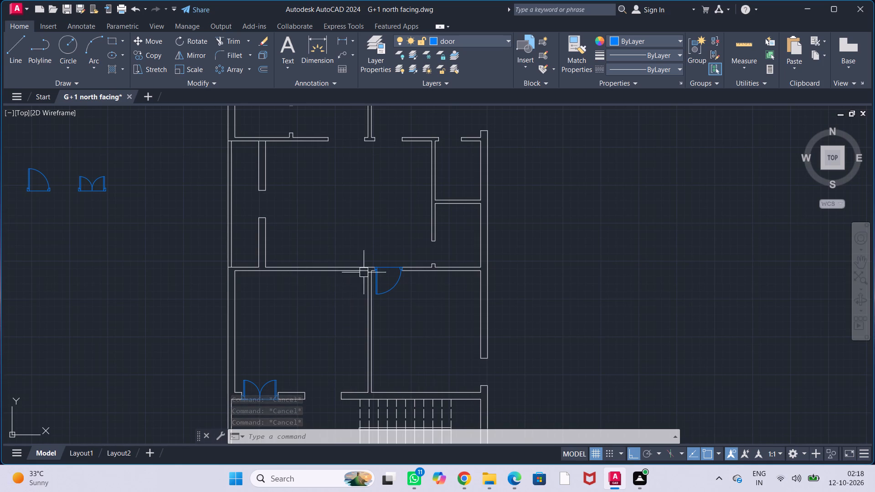
pyautogui.moveTo(353, 208); pyautogui.dragTo(422, 255, button='middle')
pyautogui.scroll(-1, 134, 253)
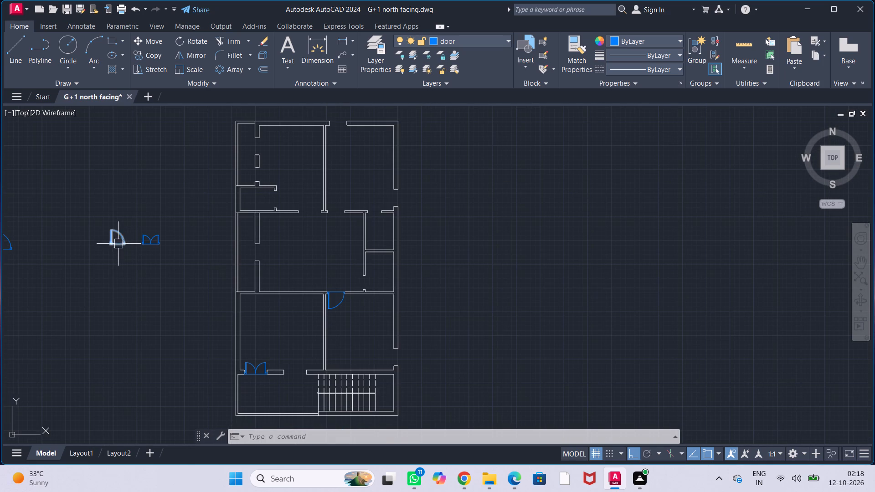
pyautogui.click(118, 242)
pyautogui.write('CO')
pyautogui.press('Return')
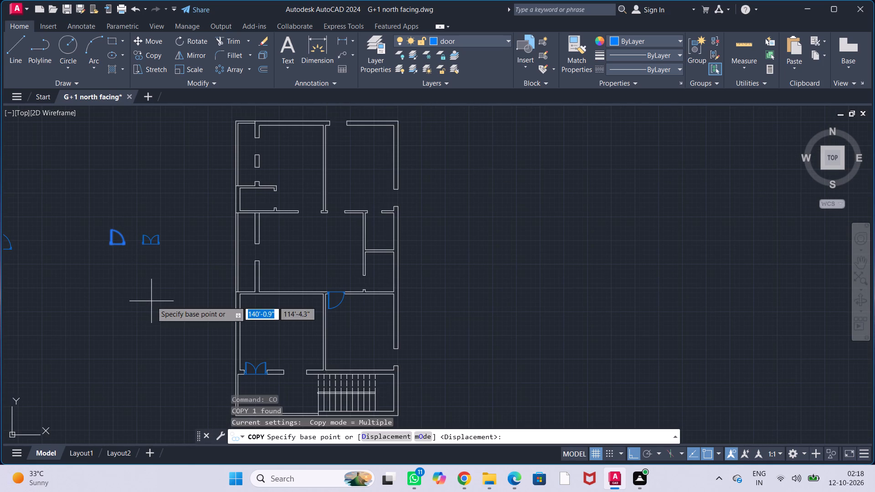
pyautogui.scroll(3, 123, 261)
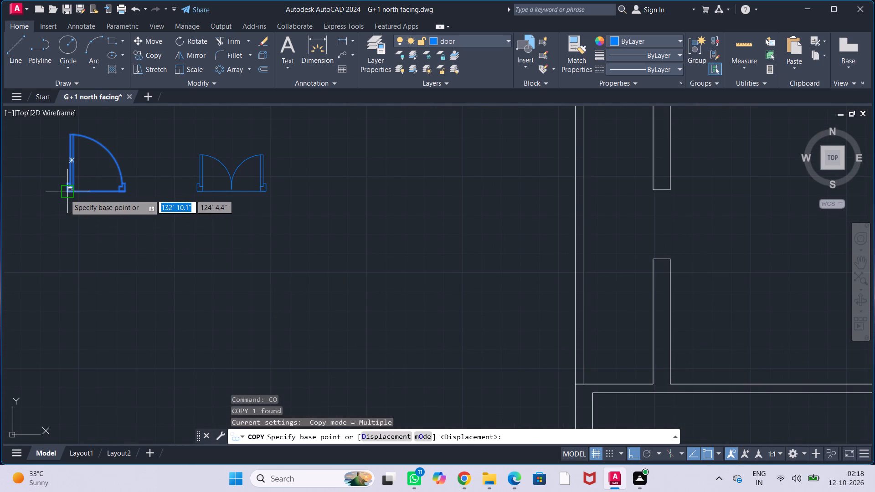
pyautogui.moveTo(65, 195); pyautogui.dragTo(69, 198)
pyautogui.scroll(-2, 344, 299)
pyautogui.moveTo(355, 297); pyautogui.dragTo(206, 288, button='middle')
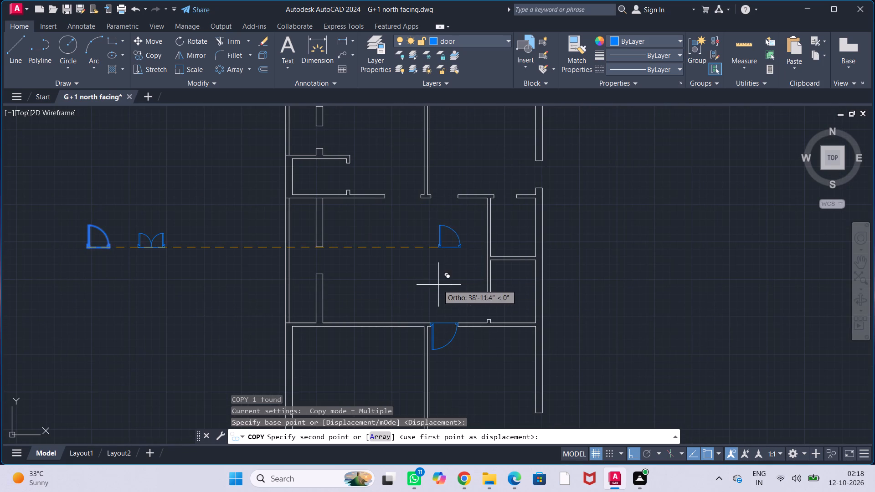
pyautogui.click(444, 287)
pyautogui.press('Escape')
pyautogui.press('Escape')
pyautogui.press('Escape')
pyautogui.press('Escape')
# Rotate the copied small single door 90° counterclockwise about the midpoint of its base.
pyautogui.moveTo(453, 274); pyautogui.dragTo(449, 274, button='middle')
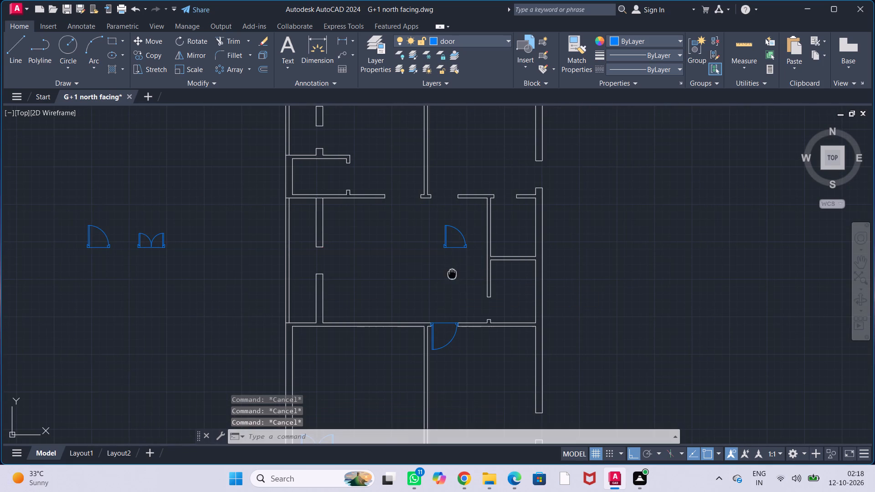
pyautogui.moveTo(449, 274); pyautogui.dragTo(390, 265, button='middle')
pyautogui.scroll(2, 396, 255)
pyautogui.scroll(-1, 401, 226)
pyautogui.moveTo(394, 236); pyautogui.dragTo(357, 262, button='middle')
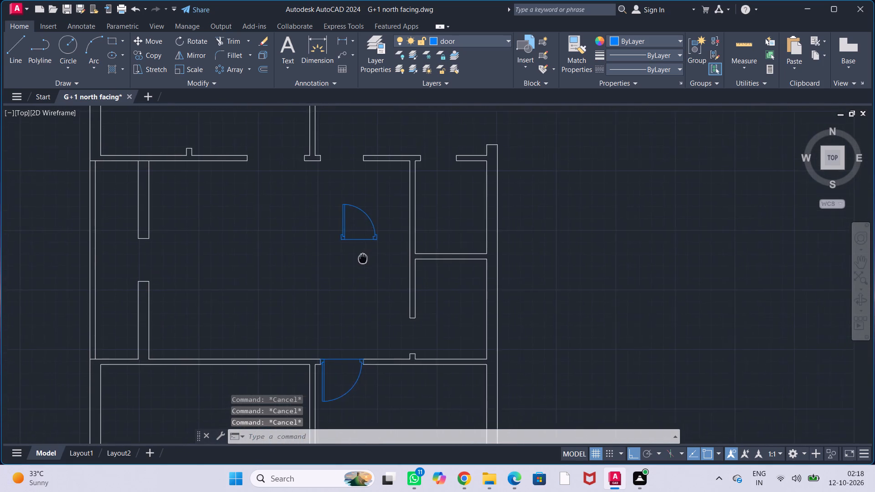
pyautogui.moveTo(357, 262); pyautogui.dragTo(355, 262, button='middle')
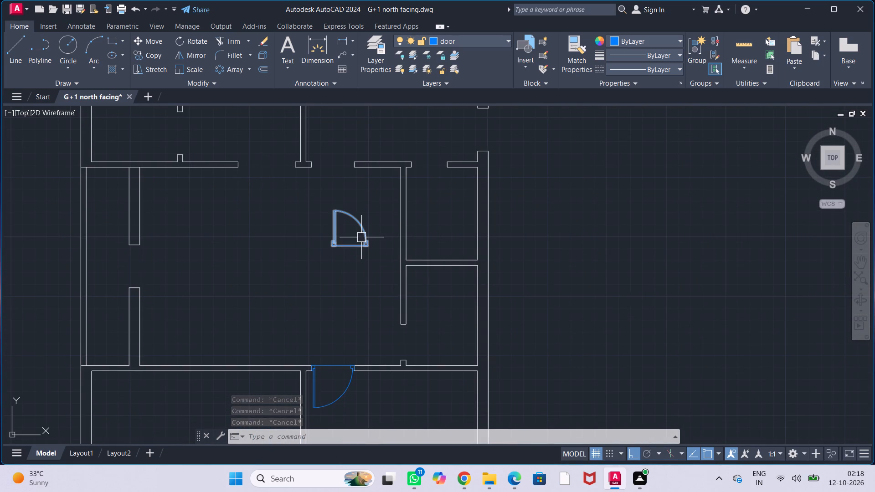
pyautogui.click(362, 240)
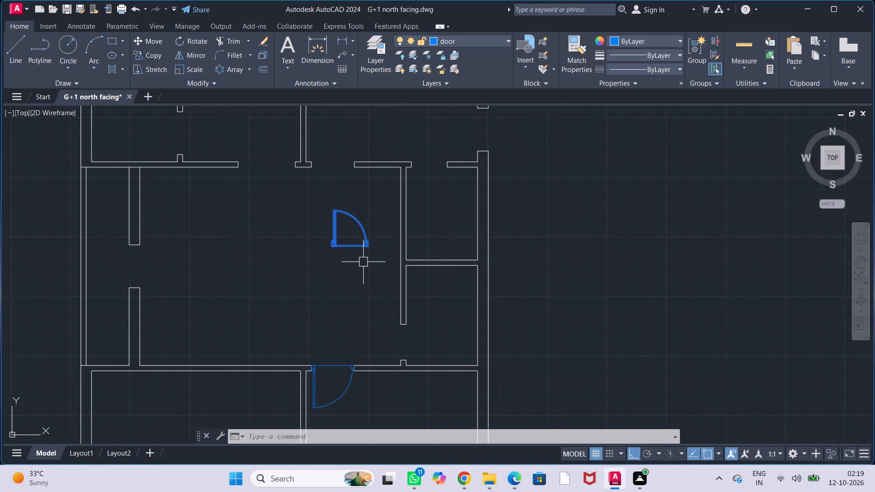
pyautogui.moveTo(374, 261); pyautogui.dragTo(381, 247, button='middle')
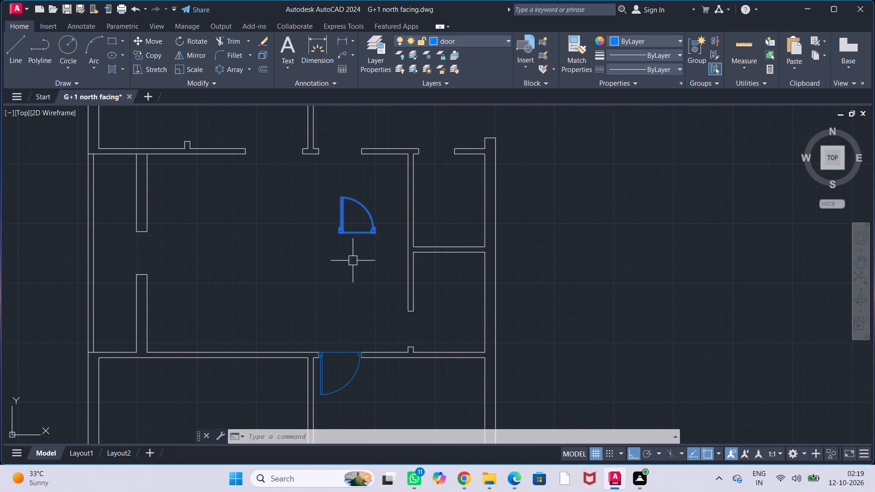
pyautogui.moveTo(353, 257); pyautogui.dragTo(325, 251, button='middle')
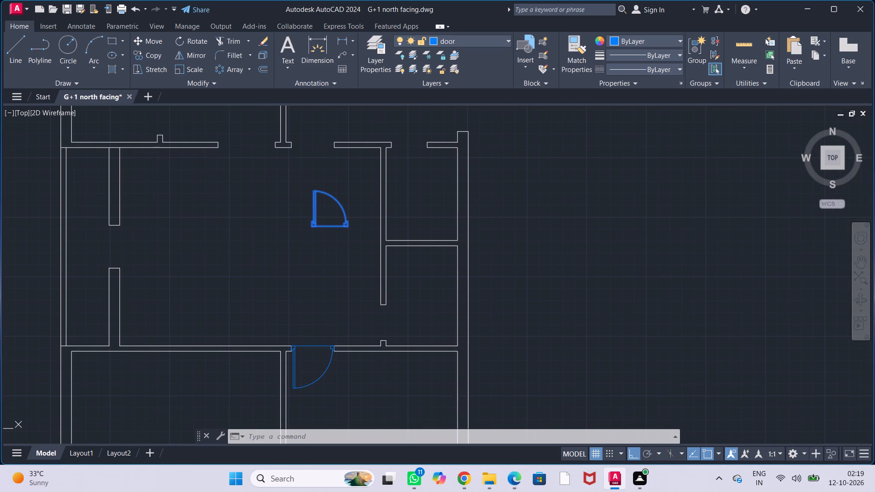
pyautogui.write('RO')
pyautogui.press('Return')
pyautogui.click(327, 228)
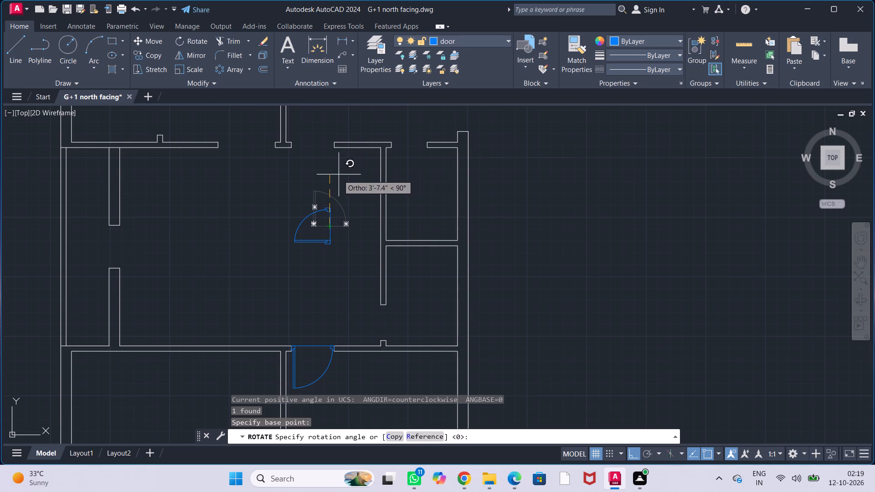
pyautogui.click(319, 183)
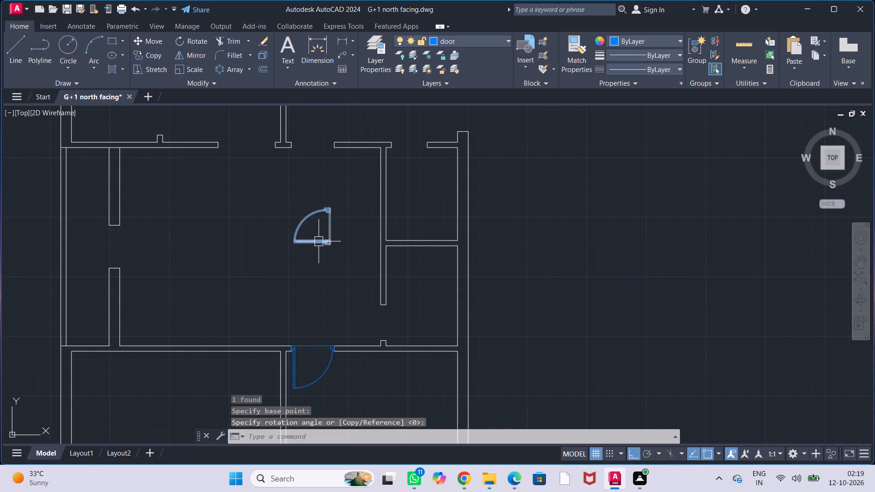
# Mirror the rotated door about a vertical line along its base, keeping the source object.
pyautogui.click(319, 241)
pyautogui.write('MI')
pyautogui.press('Return')
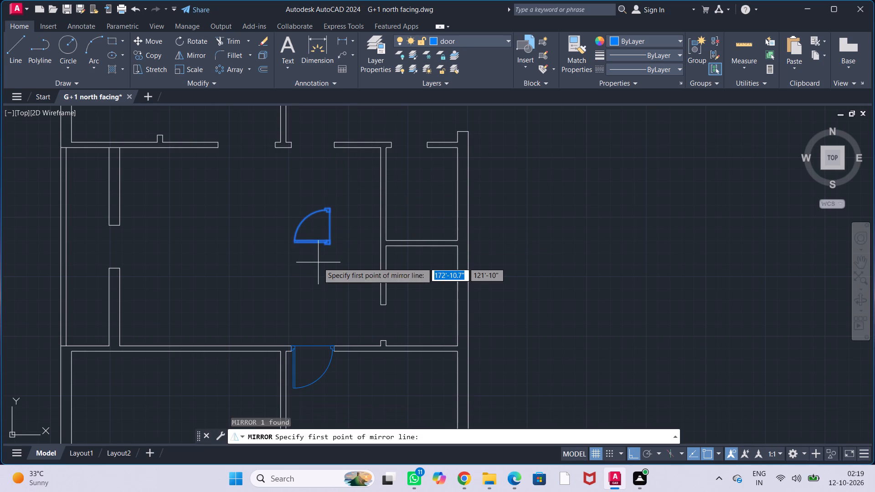
pyautogui.click(332, 229)
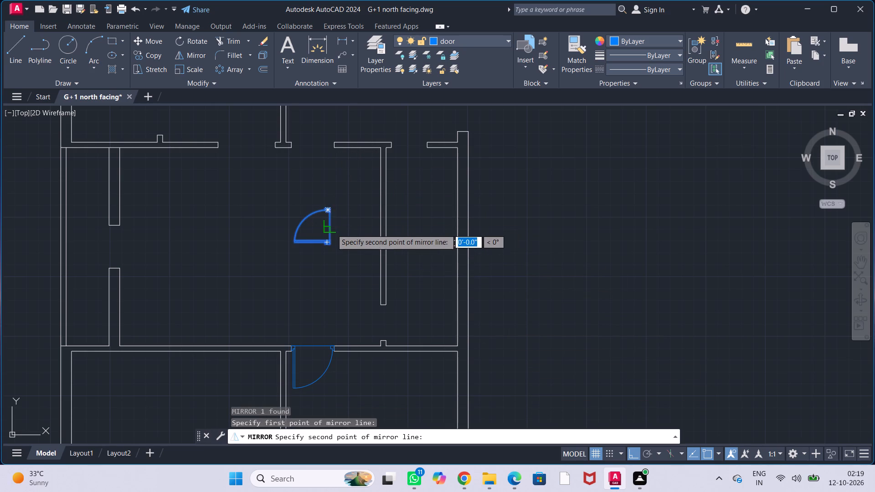
pyautogui.click(320, 159)
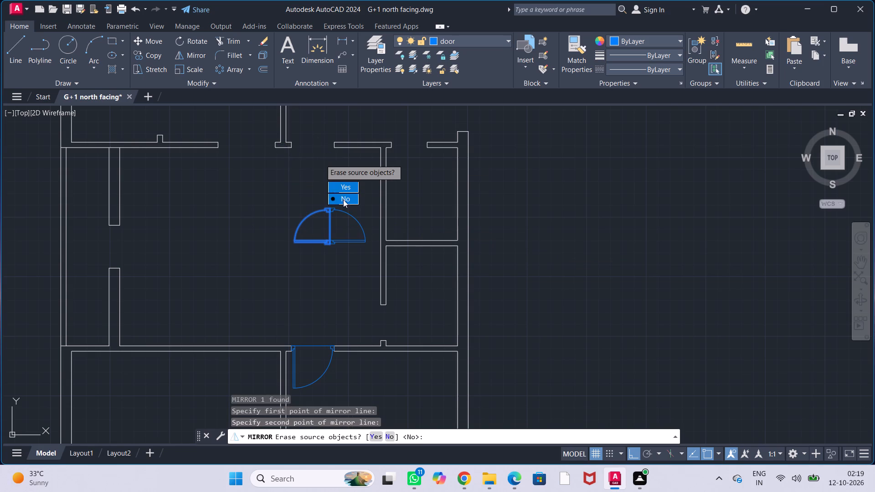
pyautogui.moveTo(343, 200); pyautogui.dragTo(320, 159)
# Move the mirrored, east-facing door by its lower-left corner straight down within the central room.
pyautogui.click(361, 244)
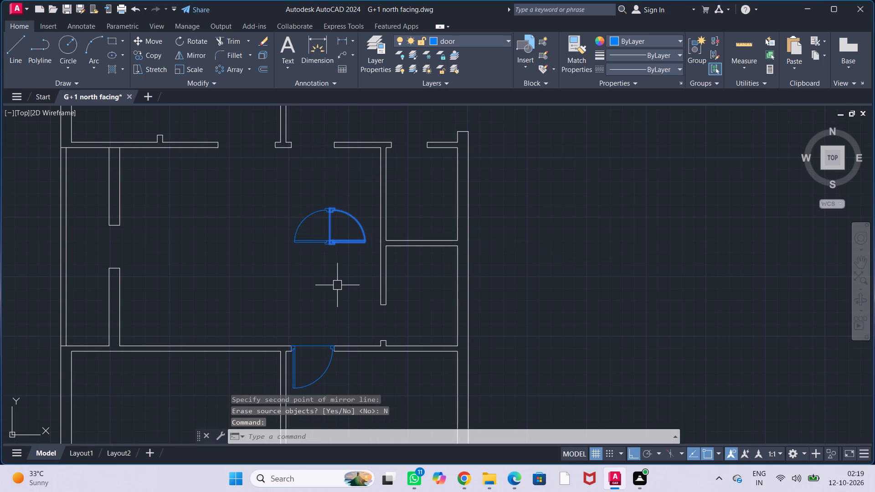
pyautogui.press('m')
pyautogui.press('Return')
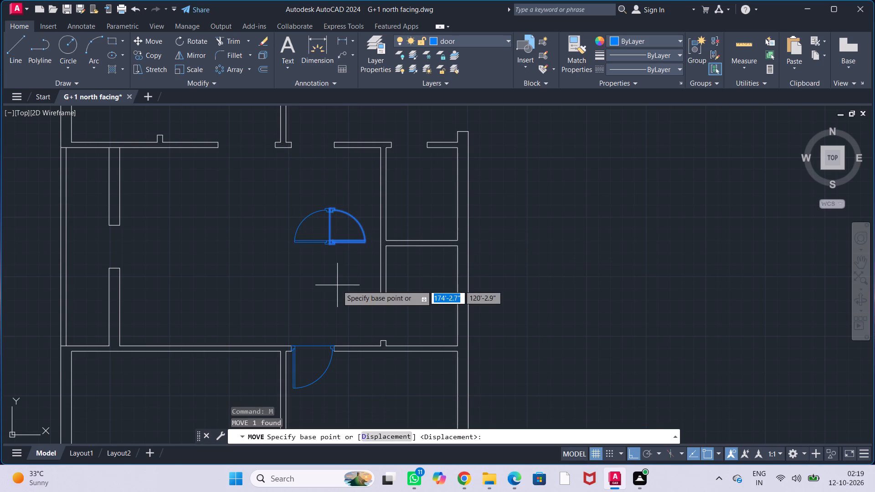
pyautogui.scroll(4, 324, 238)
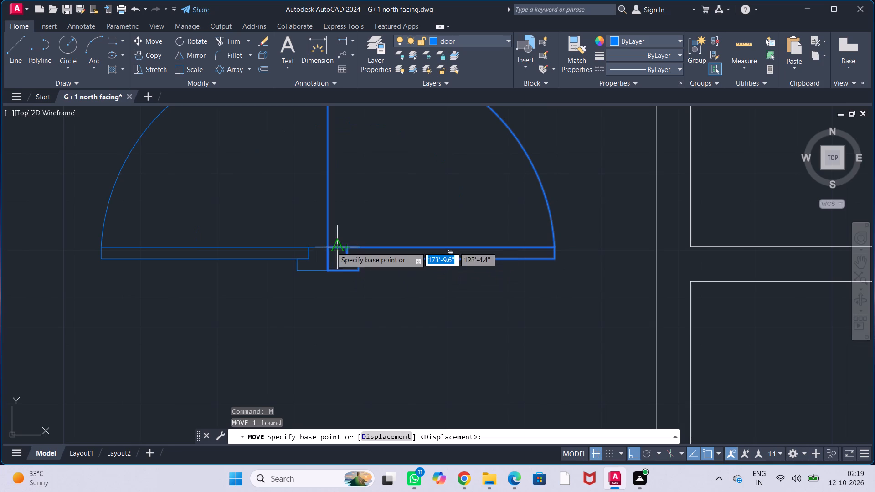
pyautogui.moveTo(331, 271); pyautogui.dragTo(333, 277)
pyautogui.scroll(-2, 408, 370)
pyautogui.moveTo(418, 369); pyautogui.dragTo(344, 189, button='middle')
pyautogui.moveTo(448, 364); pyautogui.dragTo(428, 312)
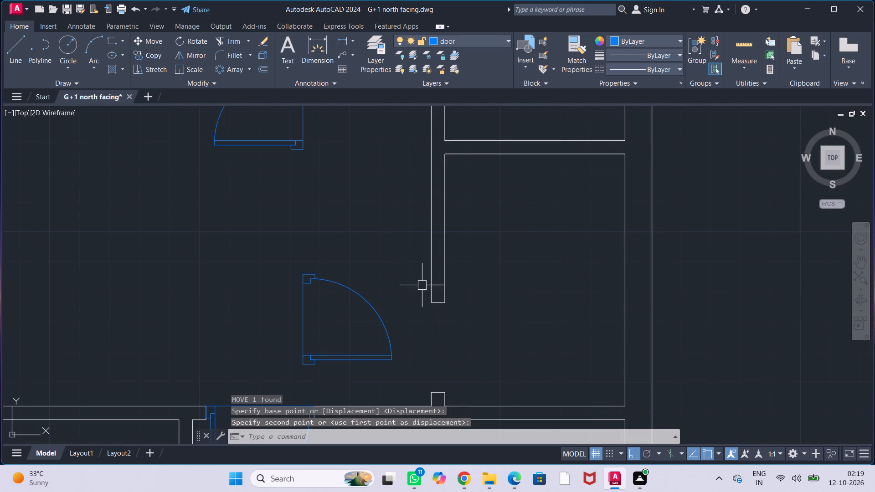
# Move the east-facing door by its lower-left corner onto the wall stub, filling the opening between the central room and the small southeastern room.
pyautogui.moveTo(431, 328); pyautogui.dragTo(352, 179, button='middle')
pyautogui.click(285, 210)
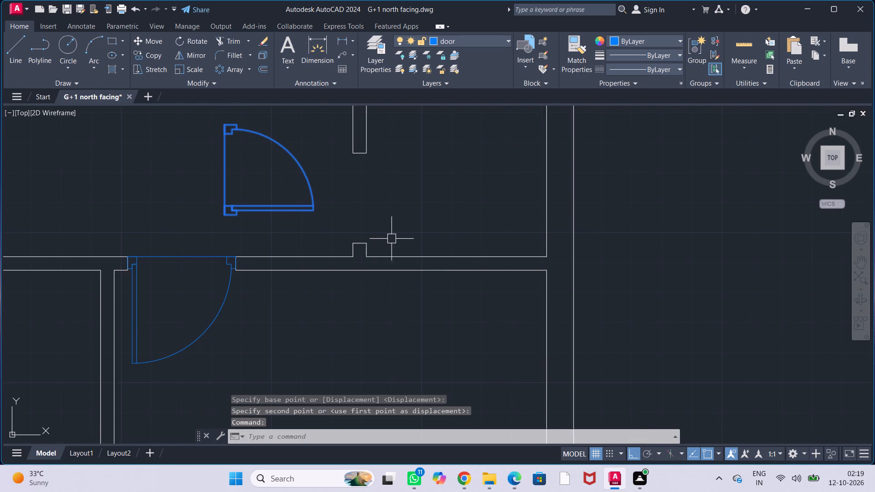
pyautogui.press('m')
pyautogui.press('Return')
pyautogui.scroll(2, 223, 222)
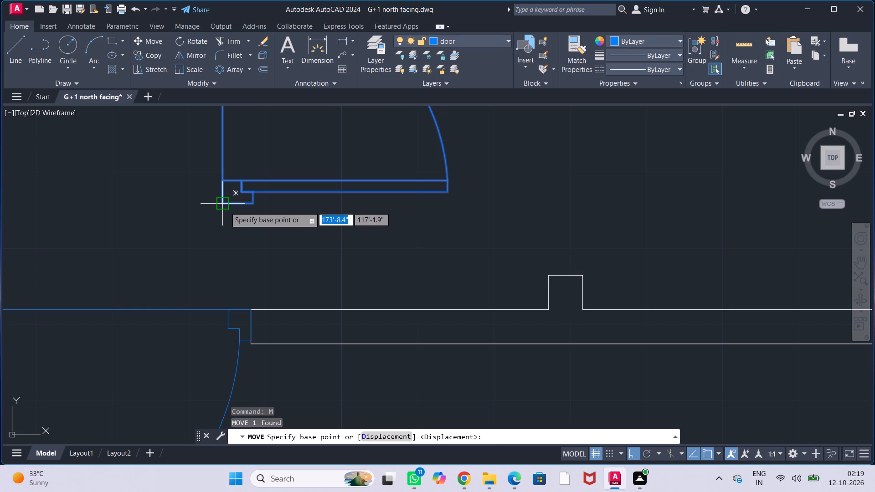
pyautogui.moveTo(225, 207); pyautogui.dragTo(232, 210)
pyautogui.click(549, 277)
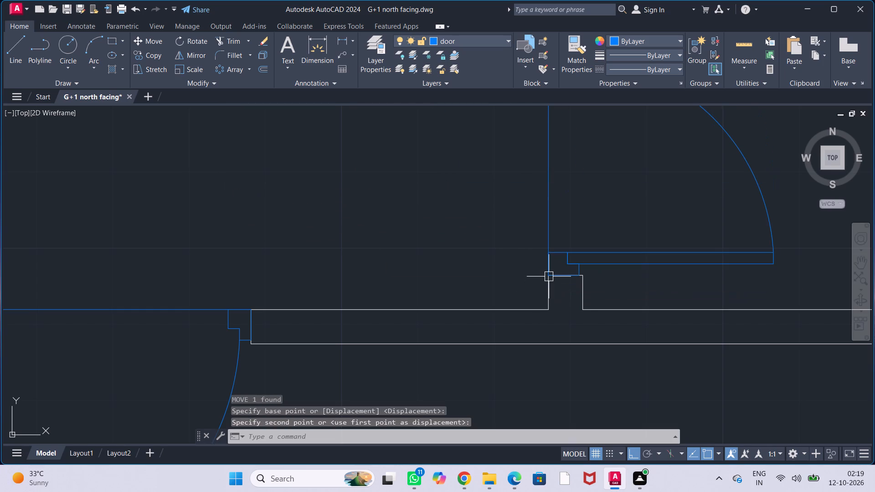
pyautogui.press('Escape')
pyautogui.press('Escape')
pyautogui.press('Escape')
pyautogui.press('Escape')
pyautogui.press('Escape')
# Rotate the leftover small single door in the central room 90° counterclockwise about the midpoint of its base.
pyautogui.scroll(-2, 456, 254)
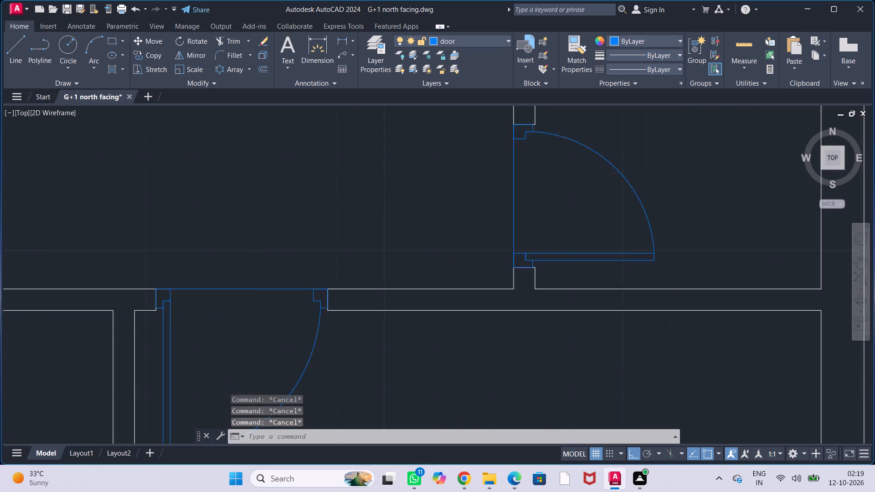
pyautogui.moveTo(459, 235); pyautogui.dragTo(438, 288, button='middle')
pyautogui.scroll(-2, 434, 267)
pyautogui.moveTo(422, 241); pyautogui.dragTo(392, 318, button='middle')
pyautogui.moveTo(390, 296); pyautogui.dragTo(389, 292, button='middle')
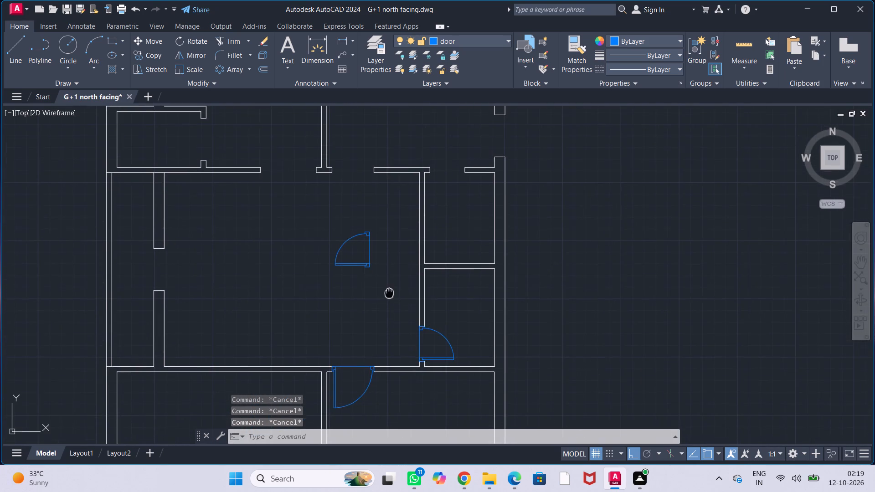
pyautogui.moveTo(389, 292); pyautogui.dragTo(367, 324, button='middle')
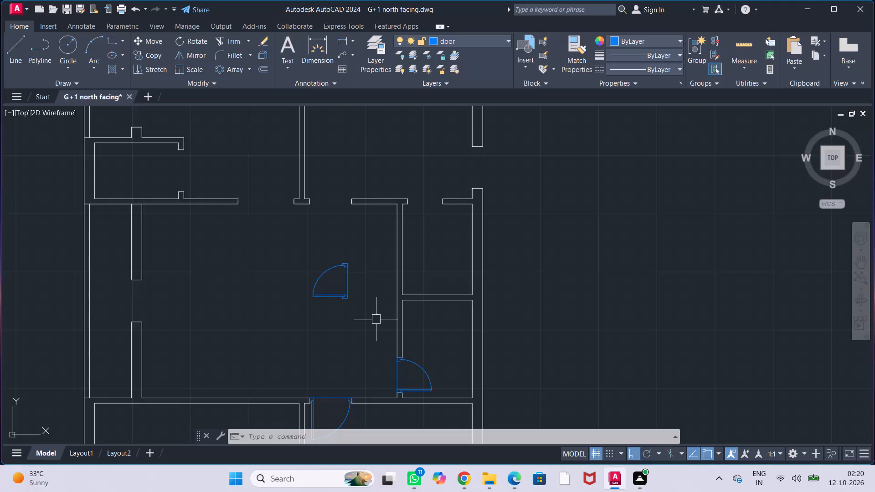
pyautogui.moveTo(375, 263); pyautogui.dragTo(376, 264, button='middle')
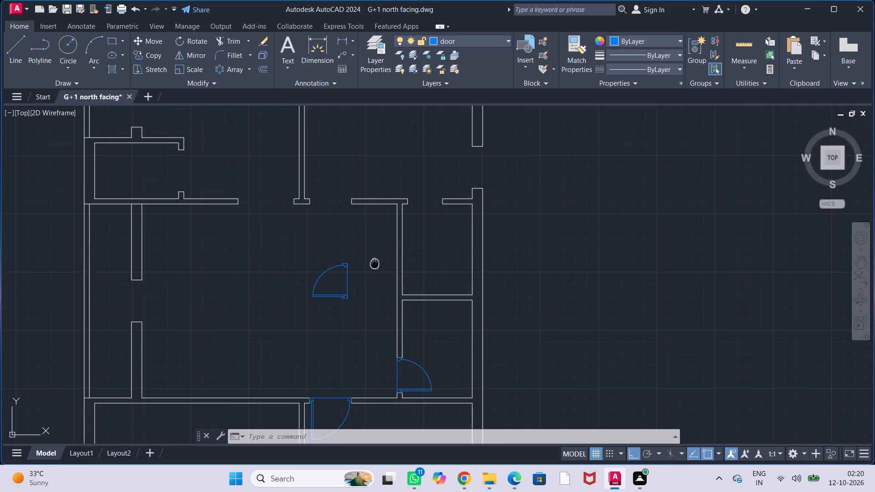
pyautogui.moveTo(376, 264); pyautogui.dragTo(403, 314, button='middle')
pyautogui.click(372, 340)
pyautogui.moveTo(402, 313); pyautogui.dragTo(401, 285, button='middle')
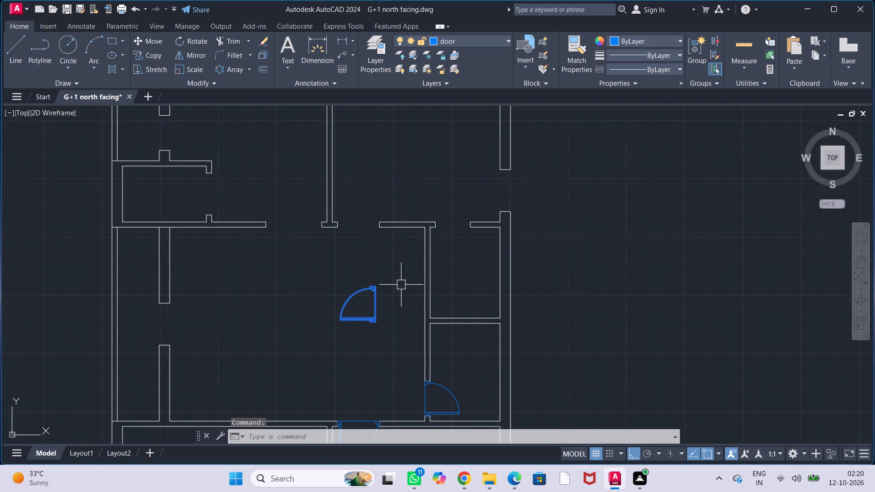
pyautogui.press('r')
pyautogui.press('o')
pyautogui.press('Return')
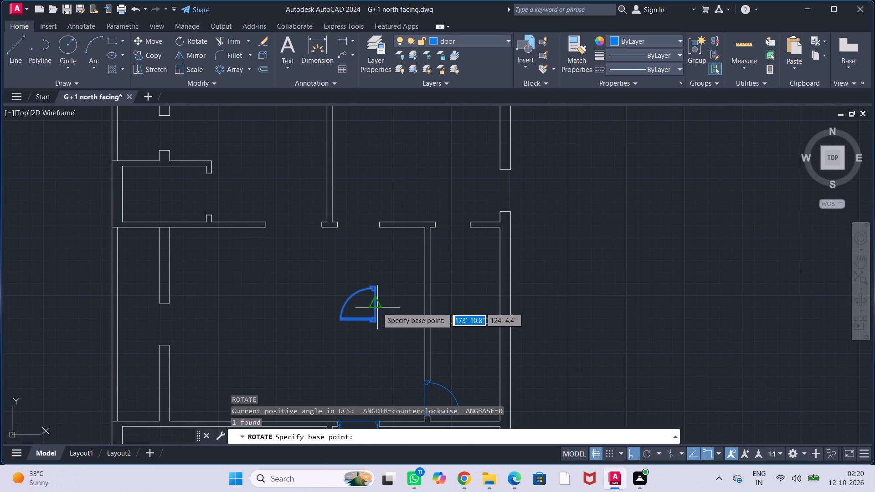
pyautogui.click(377, 307)
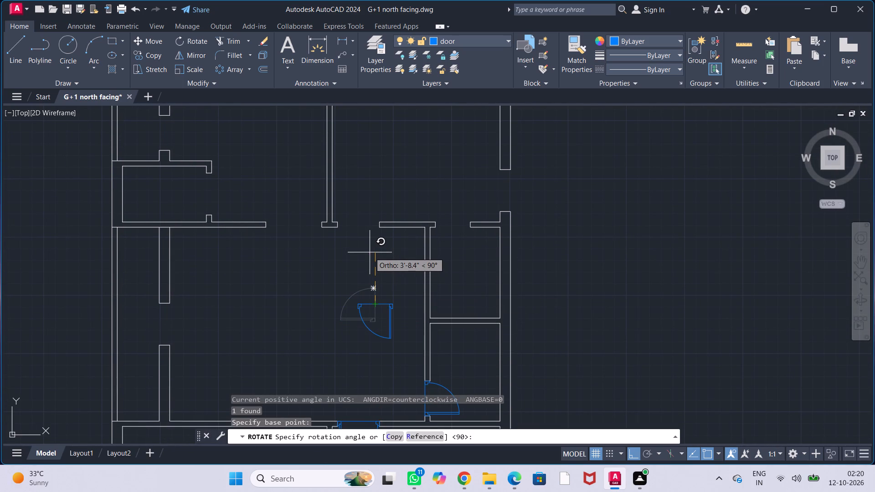
pyautogui.click(370, 252)
# Mirror the rotated door about a vertical line through the midpoint of its base, erasing the source object.
pyautogui.click(389, 310)
pyautogui.write('MI')
pyautogui.press('Return')
pyautogui.click(372, 302)
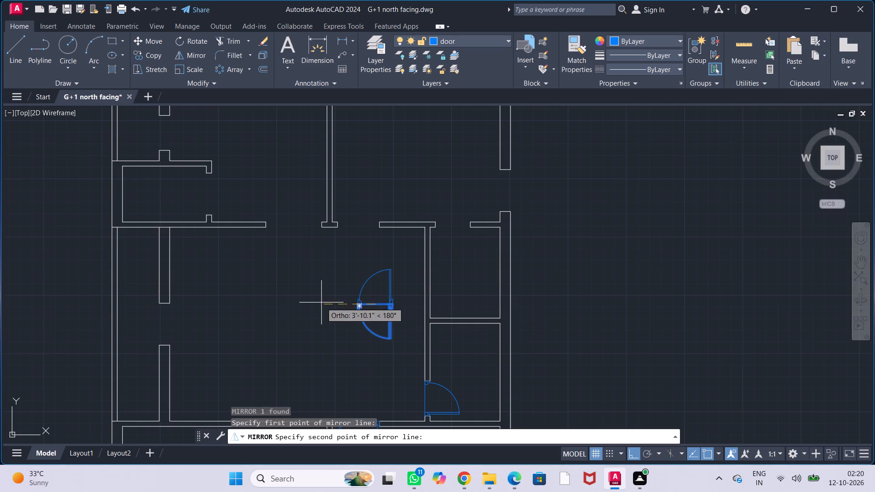
pyautogui.click(375, 356)
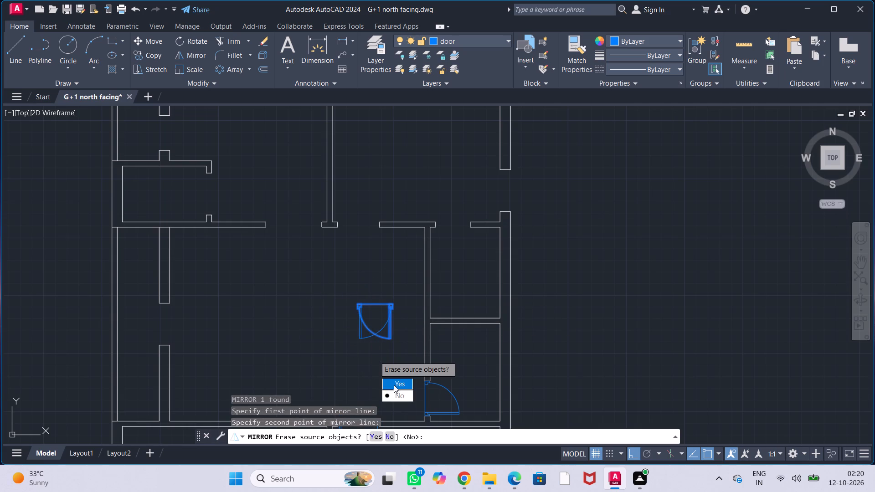
pyautogui.moveTo(399, 386); pyautogui.dragTo(375, 356)
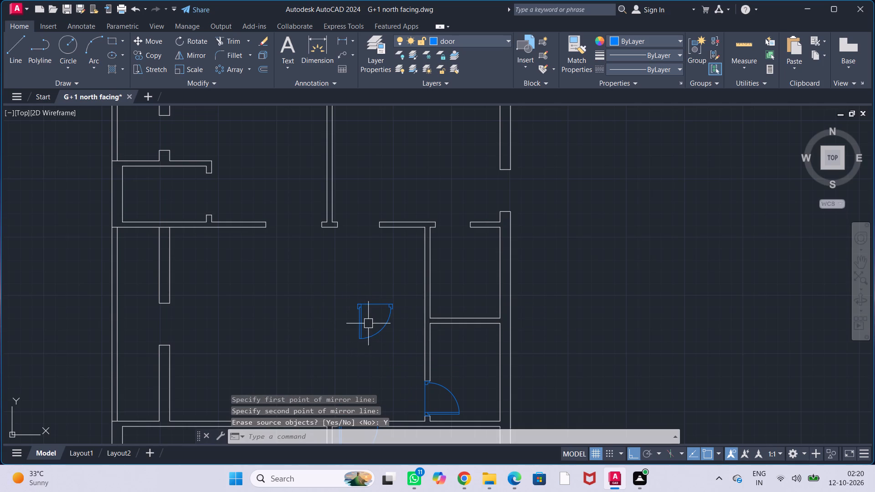
# Move the mirrored small door by its upper-right corner into the opening in the north wall of the upper small eastern room.
pyautogui.click(364, 327)
pyautogui.press('m')
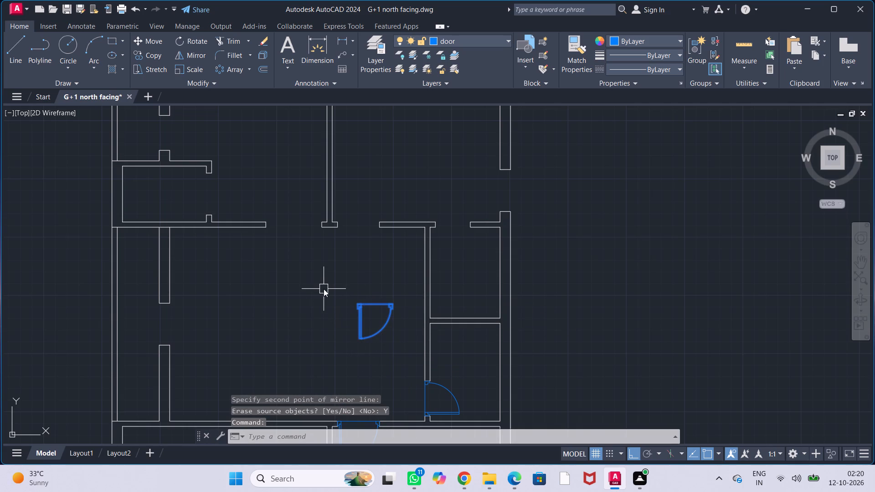
pyautogui.press('Return')
pyautogui.scroll(2, 351, 302)
pyautogui.scroll(1, 449, 307)
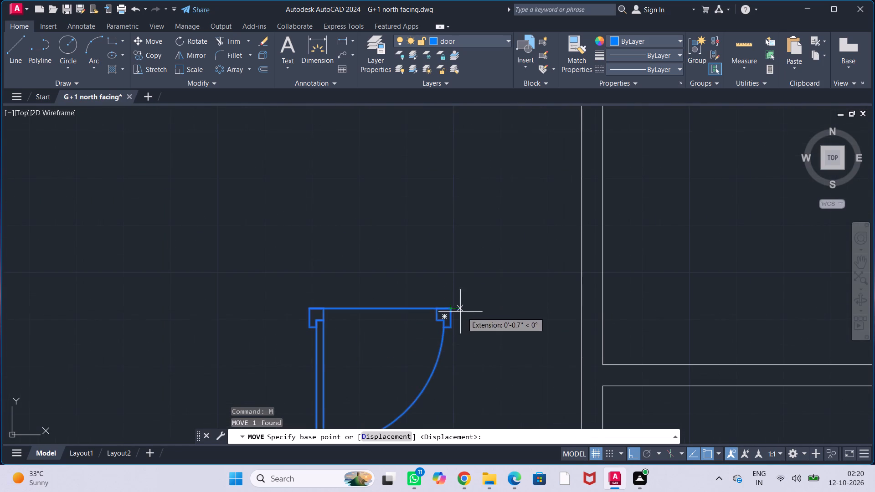
pyautogui.click(452, 308)
pyautogui.scroll(-2, 493, 240)
pyautogui.moveTo(492, 236); pyautogui.dragTo(354, 330, button='middle')
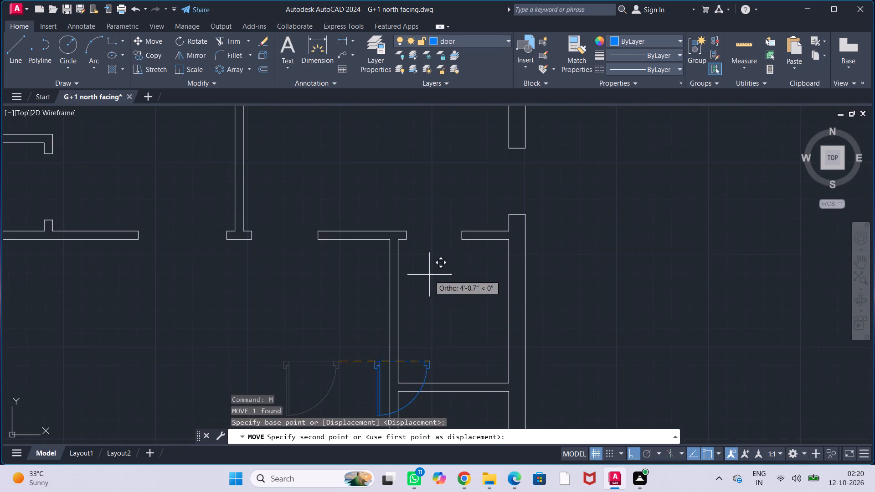
pyautogui.scroll(2, 433, 268)
pyautogui.click(495, 178)
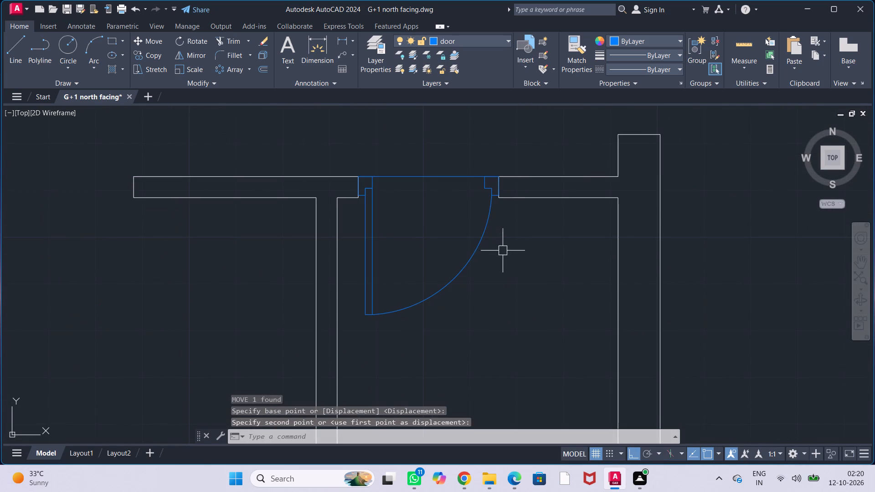
pyautogui.press('Escape')
pyautogui.press('Escape')
pyautogui.press('Escape')
pyautogui.press('Escape')
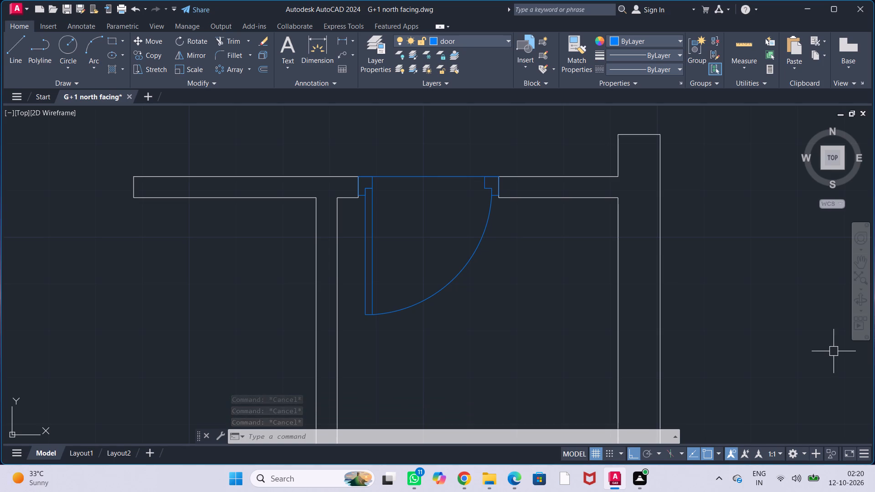
# Copy the larger single door in the central room's south wall straight up about 9'-6" by the midpoint of its base.
pyautogui.scroll(-3, 595, 281)
pyautogui.moveTo(576, 310); pyautogui.dragTo(597, 275, button='middle')
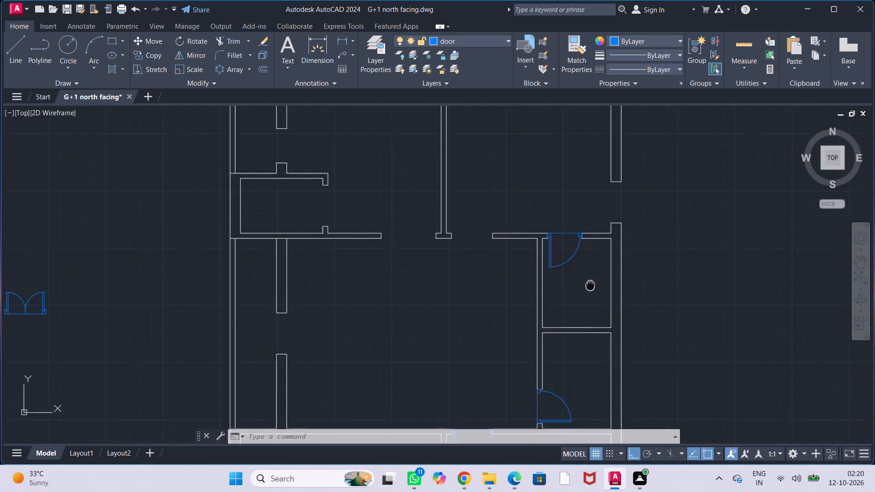
pyautogui.moveTo(597, 275); pyautogui.dragTo(632, 234, button='middle')
pyautogui.scroll(-1, 642, 225)
pyautogui.moveTo(584, 243); pyautogui.dragTo(507, 316, button='middle')
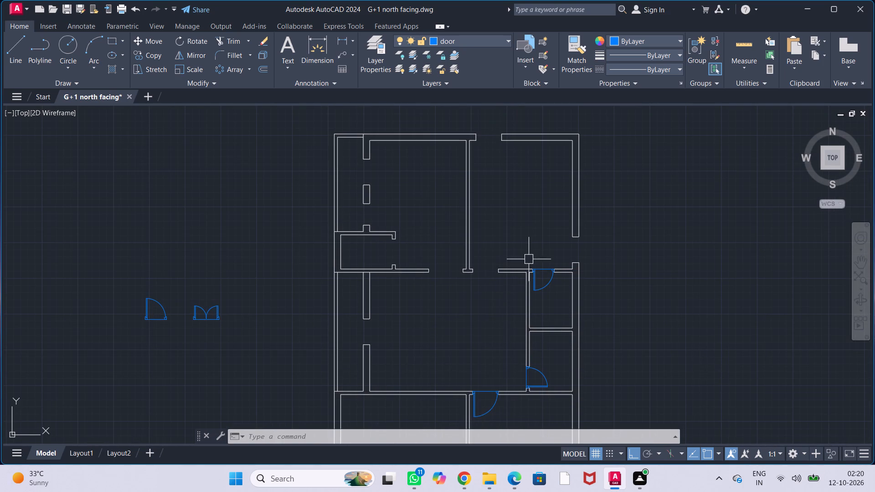
pyautogui.moveTo(541, 219); pyautogui.dragTo(581, 185, button='middle')
pyautogui.scroll(2, 543, 218)
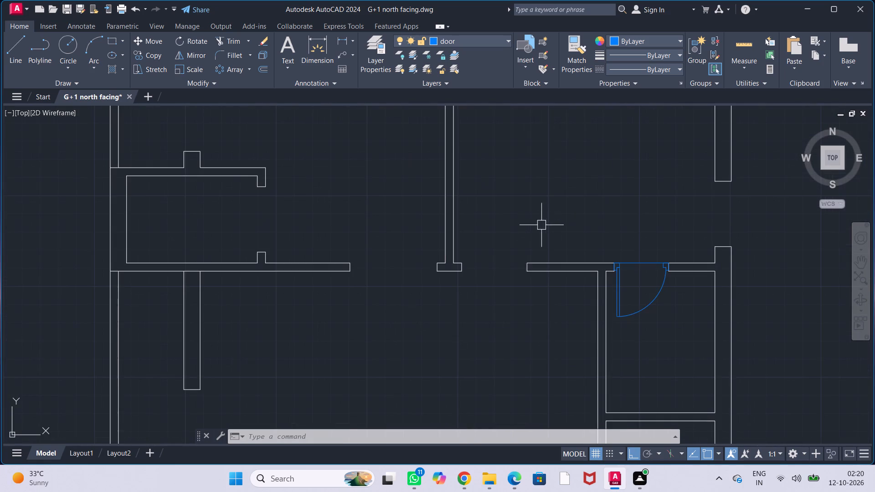
pyautogui.moveTo(527, 246); pyautogui.dragTo(505, 241, button='middle')
pyautogui.scroll(-2, 503, 238)
pyautogui.moveTo(504, 288); pyautogui.dragTo(468, 247, button='middle')
pyautogui.moveTo(463, 265); pyautogui.dragTo(462, 238, button='middle')
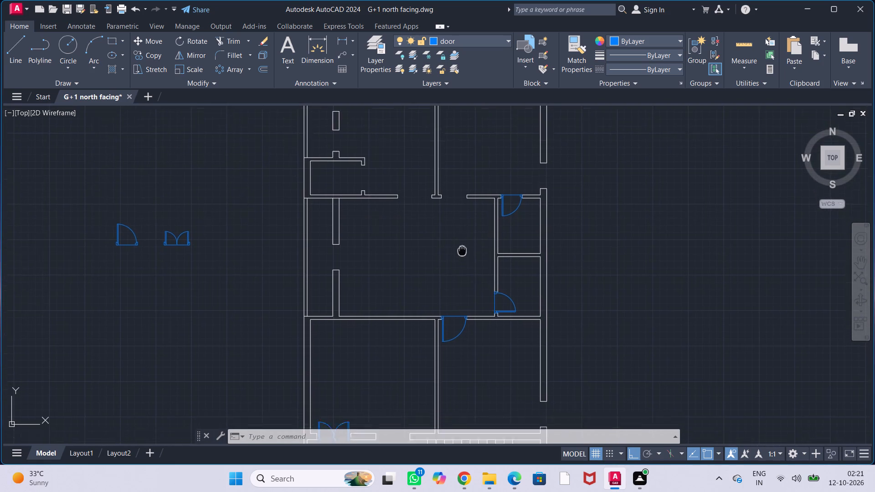
pyautogui.moveTo(462, 238); pyautogui.dragTo(439, 235, button='middle')
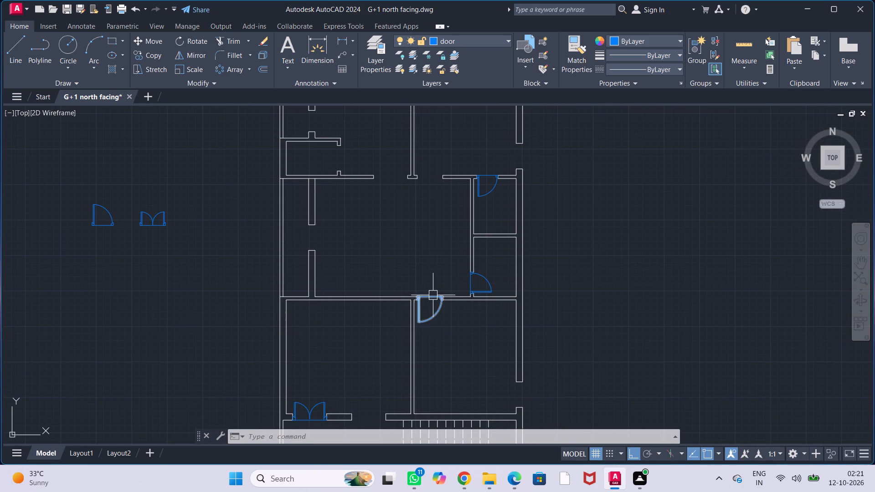
pyautogui.click(433, 295)
pyautogui.moveTo(441, 258); pyautogui.dragTo(435, 273, button='middle')
pyautogui.scroll(1, 434, 269)
pyautogui.write('CO')
pyautogui.press('Return')
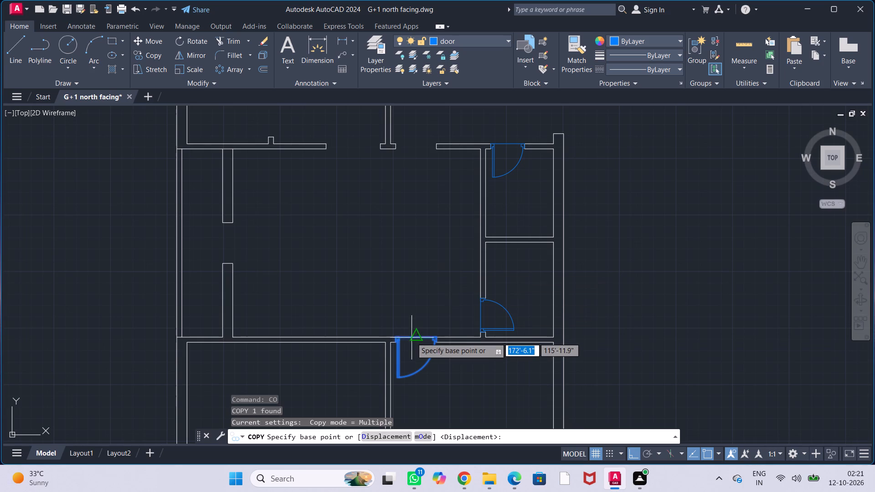
pyautogui.click(412, 338)
pyautogui.click(412, 208)
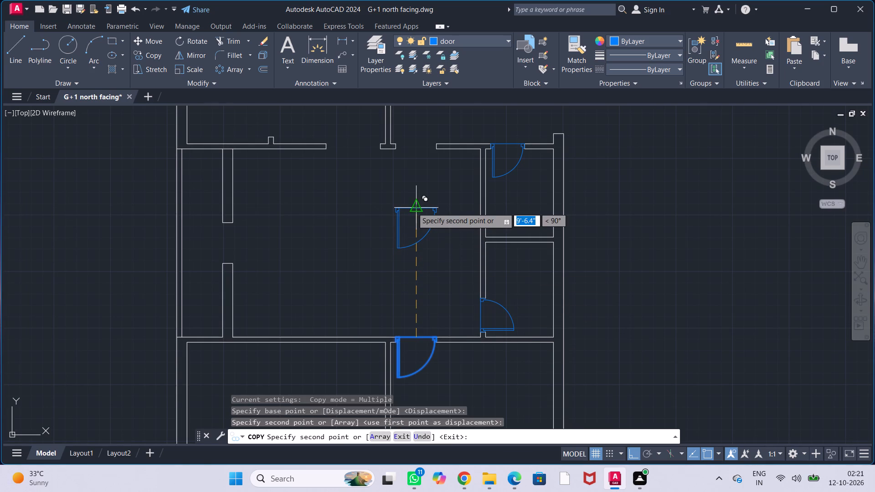
pyautogui.press('Escape')
pyautogui.press('Escape')
pyautogui.press('Escape')
pyautogui.press('Escape')
# Mirror the copied door about a horizontal line along its base, erasing the source object.
pyautogui.moveTo(422, 190); pyautogui.dragTo(380, 250, button='middle')
pyautogui.scroll(1, 380, 251)
pyautogui.moveTo(382, 251); pyautogui.dragTo(387, 246, button='middle')
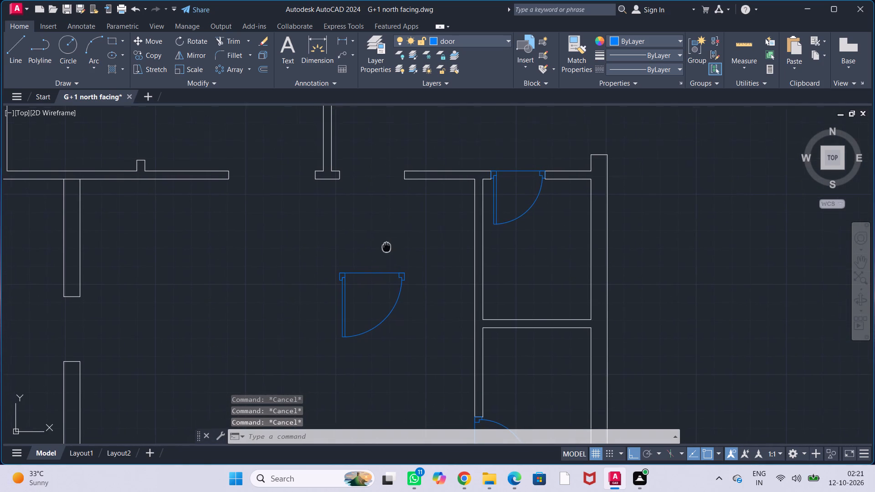
pyautogui.click(380, 273)
pyautogui.write('MI')
pyautogui.press('Return')
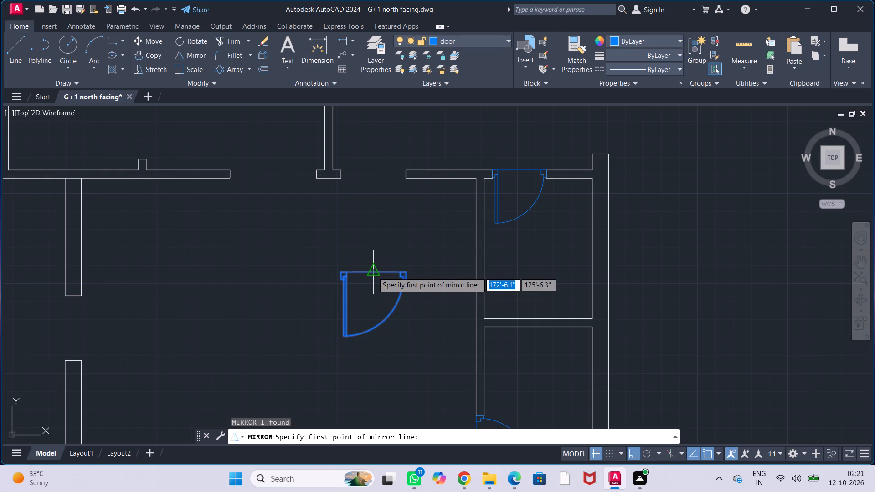
pyautogui.click(373, 272)
pyautogui.click(432, 282)
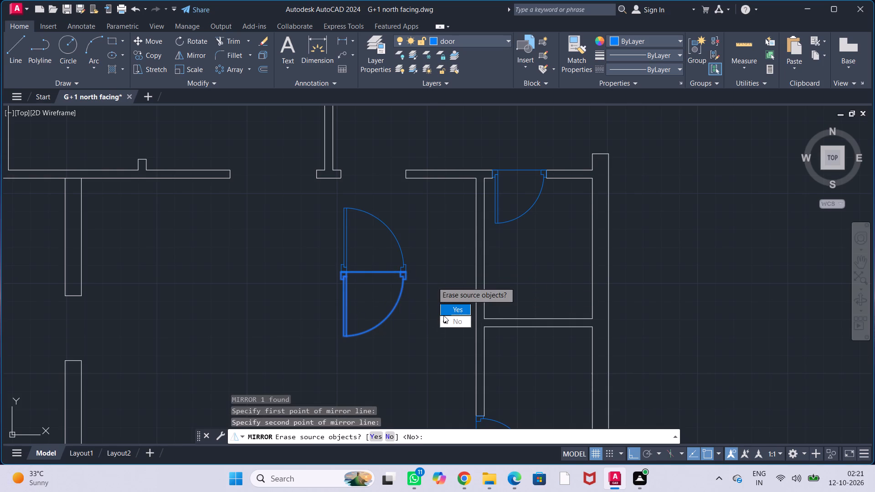
pyautogui.moveTo(445, 312); pyautogui.dragTo(433, 282)
# Move the mirrored door by its lower-left corner onto the wall stub's lower corner, filling the eastern opening in the central room's north wall.
pyautogui.click(396, 267)
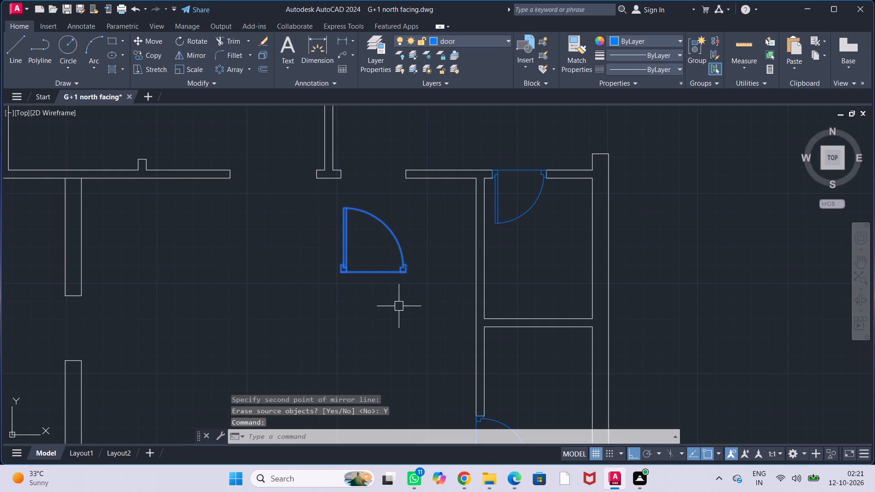
pyautogui.press('m')
pyautogui.press('Return')
pyautogui.scroll(2, 356, 290)
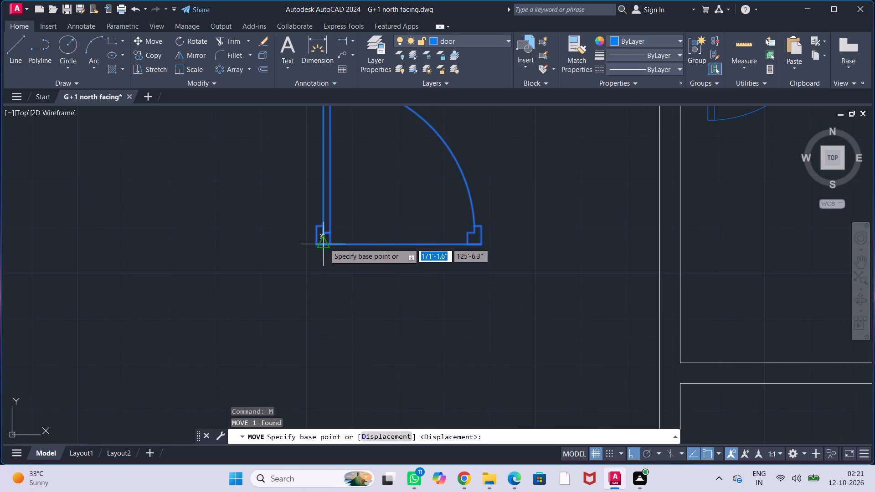
pyautogui.click(316, 247)
pyautogui.moveTo(462, 265); pyautogui.dragTo(470, 469, button='middle')
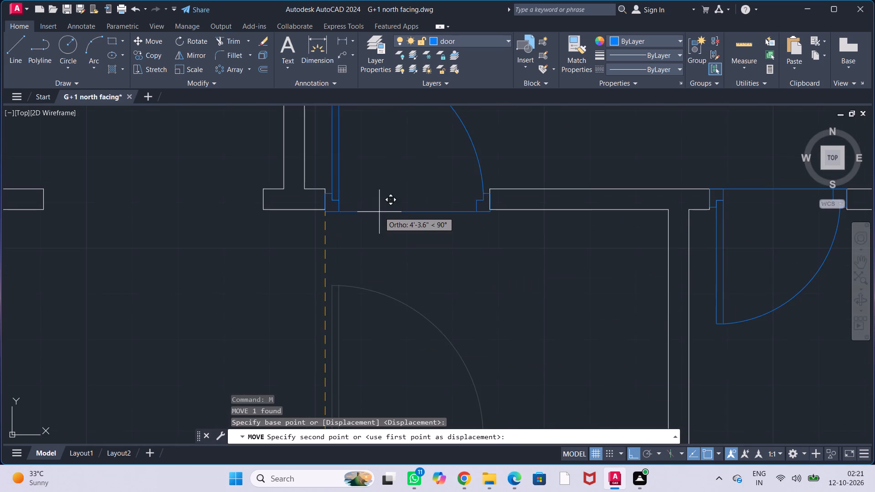
pyautogui.moveTo(379, 212); pyautogui.dragTo(383, 292, button='middle')
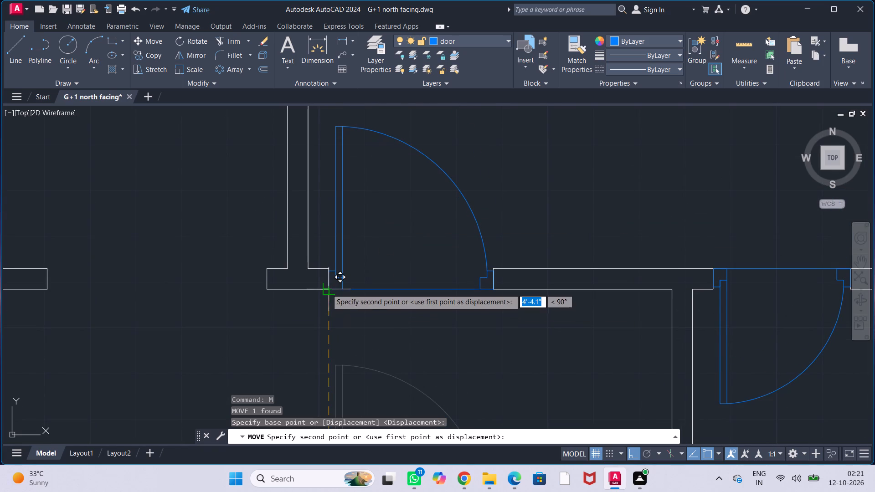
pyautogui.click(327, 289)
pyautogui.press('Escape')
pyautogui.press('Escape')
pyautogui.press('Escape')
pyautogui.press('Escape')
pyautogui.press('Escape')
pyautogui.press('Escape')
# Measure the height of the opening in the central room's western inner wall with a linear dimension.
pyautogui.scroll(-2, 369, 320)
pyautogui.scroll(-2, 414, 322)
pyautogui.moveTo(417, 344); pyautogui.dragTo(422, 319, button='middle')
pyautogui.moveTo(384, 324); pyautogui.dragTo(441, 318, button='middle')
pyautogui.moveTo(445, 328); pyautogui.dragTo(429, 262, button='middle')
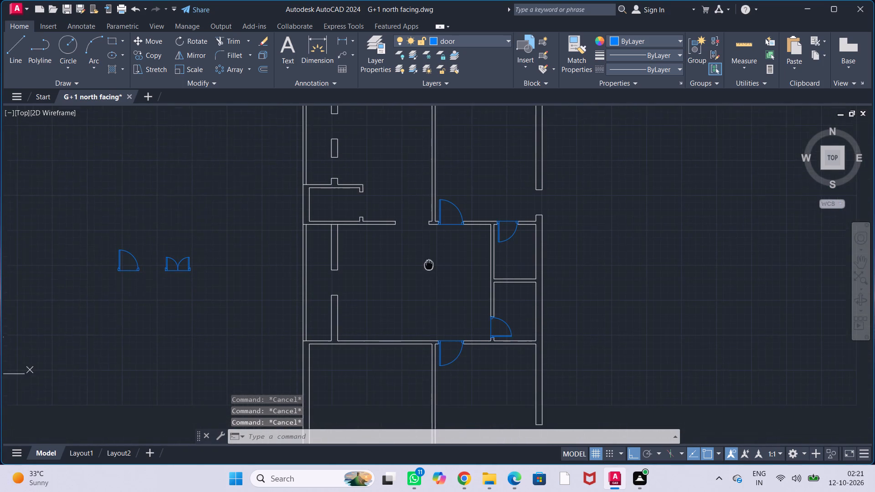
pyautogui.moveTo(429, 262); pyautogui.dragTo(435, 249, button='middle')
pyautogui.moveTo(390, 266); pyautogui.dragTo(421, 267, button='middle')
pyautogui.scroll(1, 380, 273)
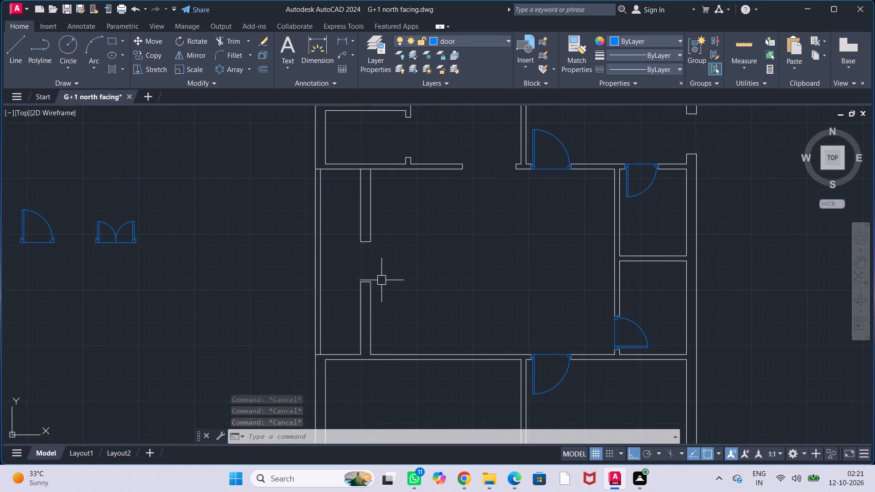
pyautogui.scroll(1, 387, 274)
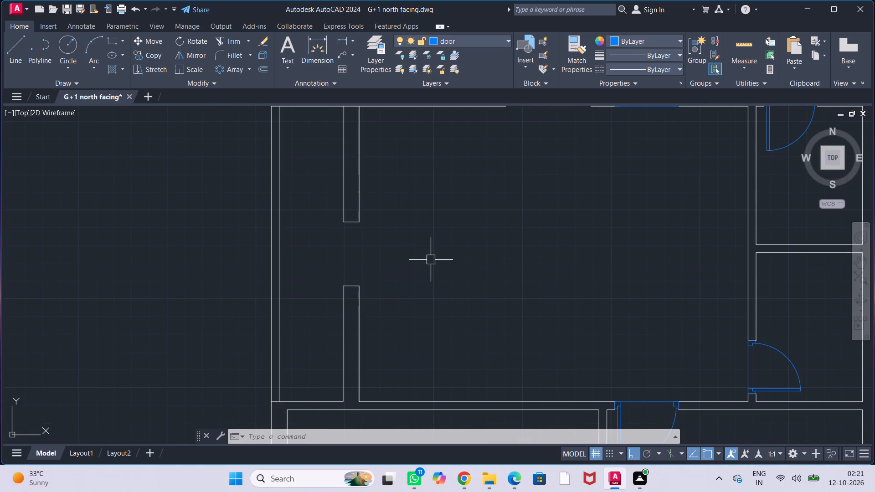
pyautogui.write('DLI')
pyautogui.press('Return')
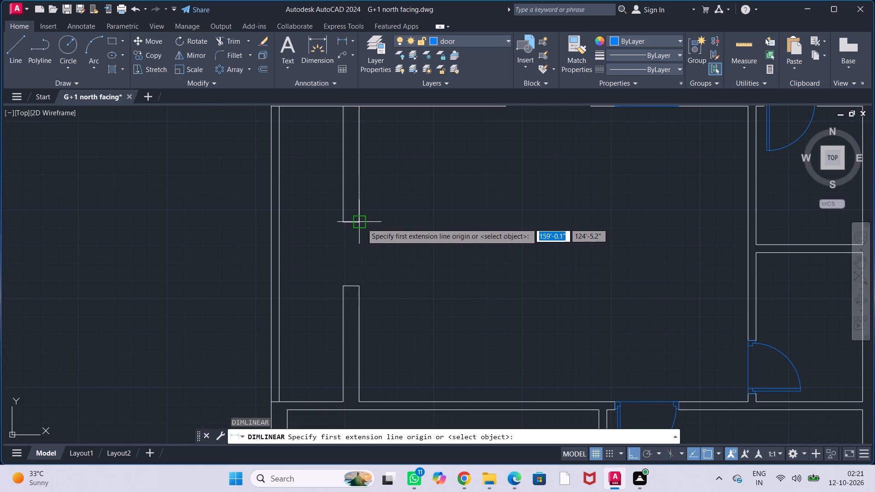
pyautogui.click(362, 223)
pyautogui.click(358, 285)
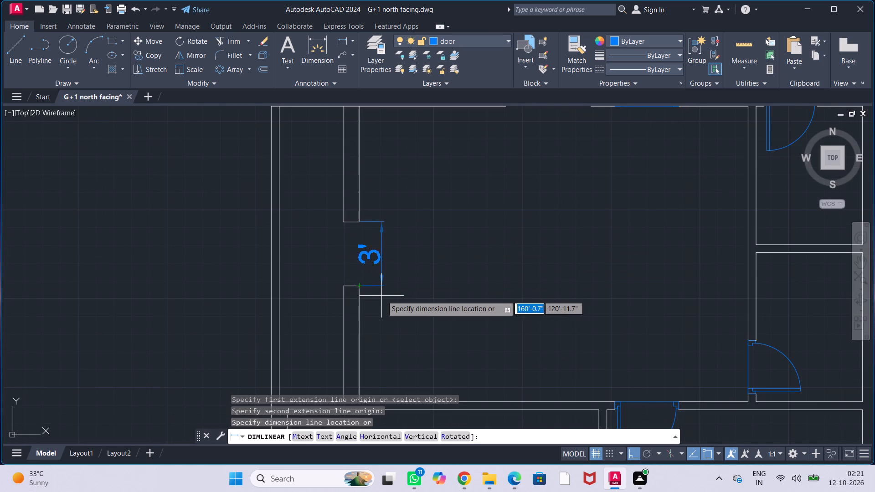
pyautogui.press('Escape')
pyautogui.press('Escape')
pyautogui.press('Escape')
pyautogui.press('Escape')
pyautogui.press('Escape')
# Rotate the spare double door outside the plan 90° counterclockwise about the midpoint of its base.
pyautogui.scroll(-1, 380, 298)
pyautogui.middleClick(426, 291)
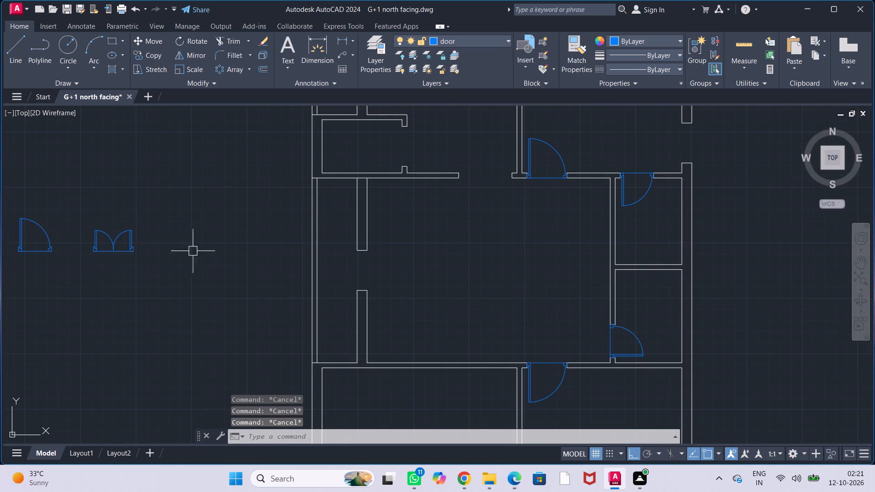
pyautogui.moveTo(79, 216); pyautogui.dragTo(98, 216)
pyautogui.click(155, 273)
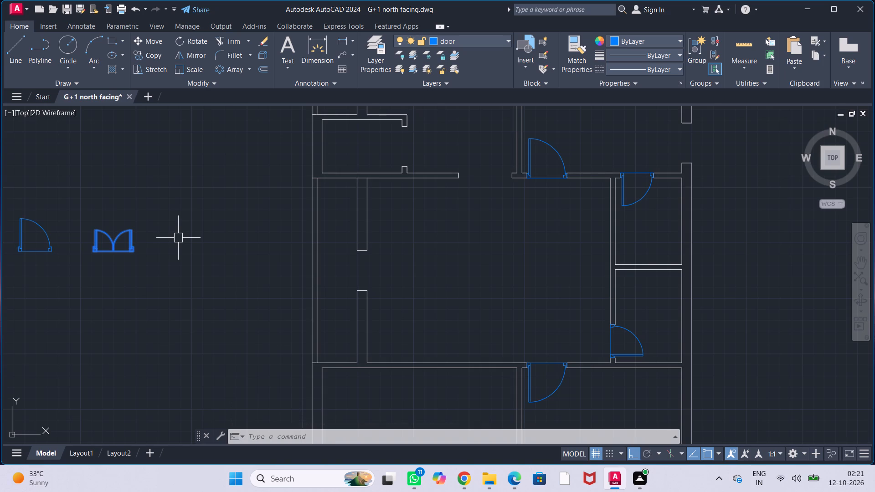
pyautogui.press('r')
pyautogui.press('o')
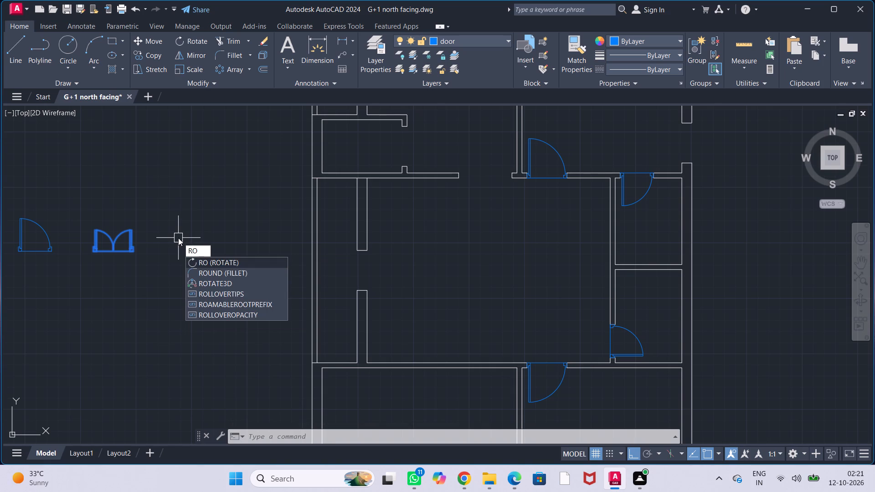
pyautogui.press('Return')
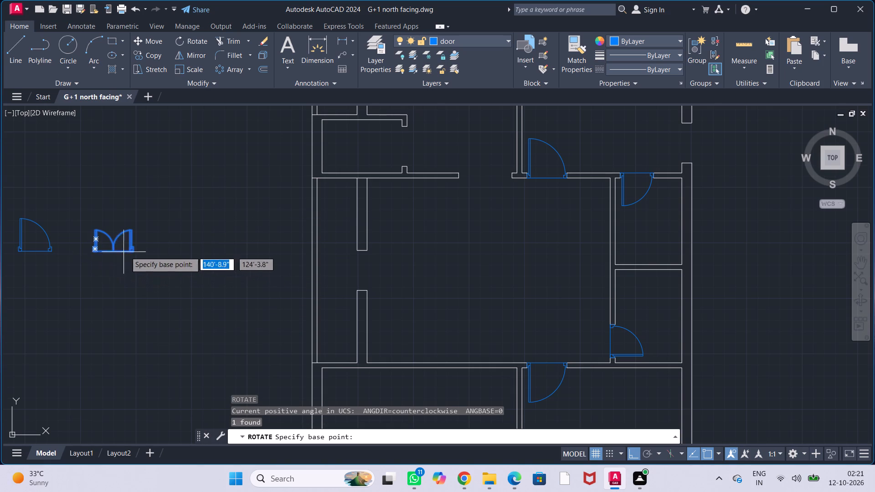
pyautogui.click(110, 255)
pyautogui.click(92, 165)
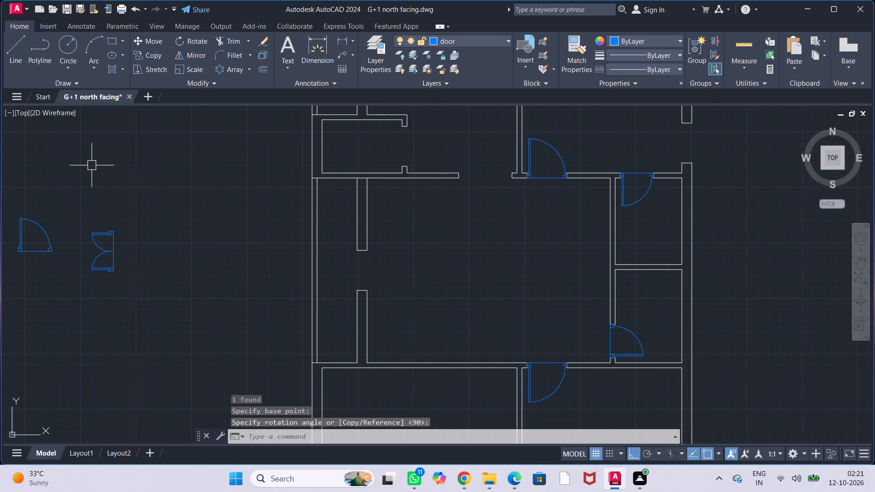
# Move the rotated double door by its lower-right corner into the opening in the central room's western inner wall.
pyautogui.click(110, 269)
pyautogui.press('m')
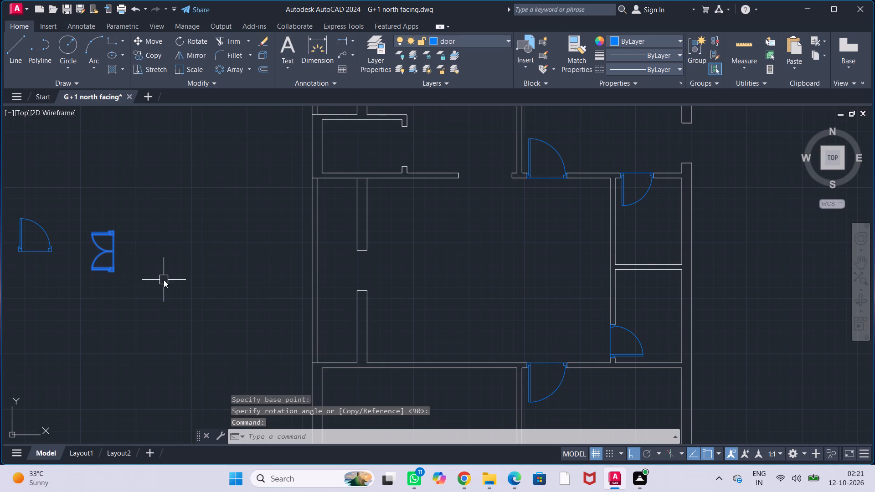
pyautogui.press('Return')
pyautogui.scroll(2, 102, 274)
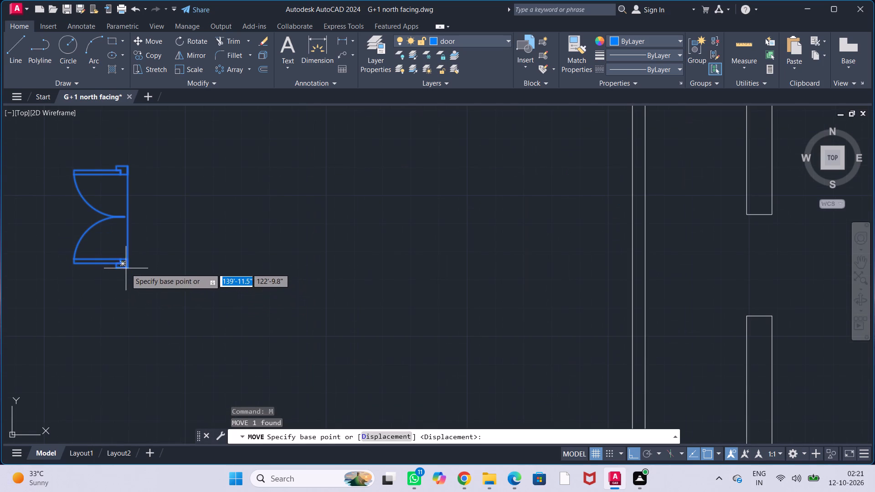
pyautogui.moveTo(131, 269); pyautogui.dragTo(135, 269)
pyautogui.moveTo(413, 335); pyautogui.dragTo(185, 266, button='middle')
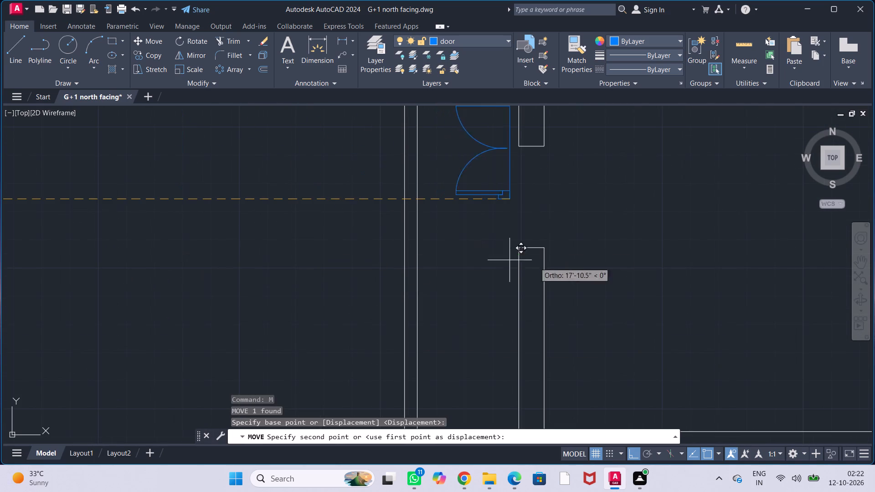
pyautogui.click(540, 253)
# Copy the rotated double door by its lower-right corner into the east wall opening of the small western room to the north.
pyautogui.scroll(-3, 582, 256)
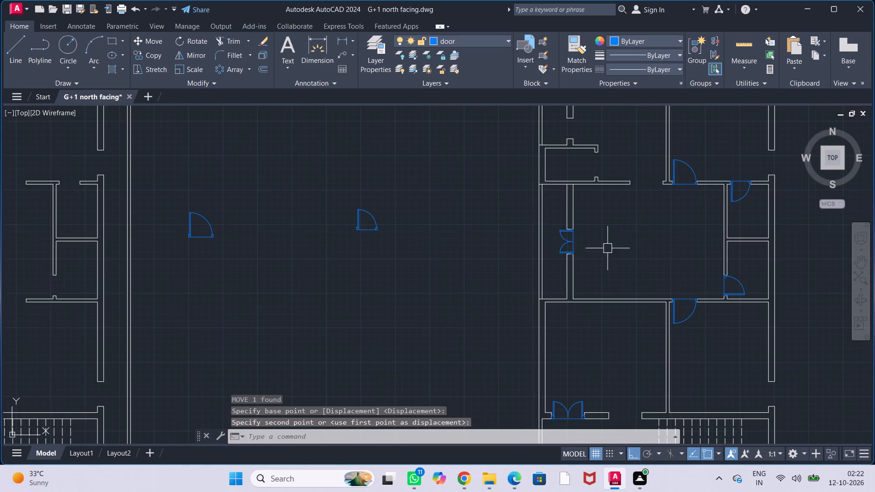
pyautogui.moveTo(637, 235); pyautogui.dragTo(507, 292, button='middle')
pyautogui.scroll(1, 443, 302)
pyautogui.click(443, 306)
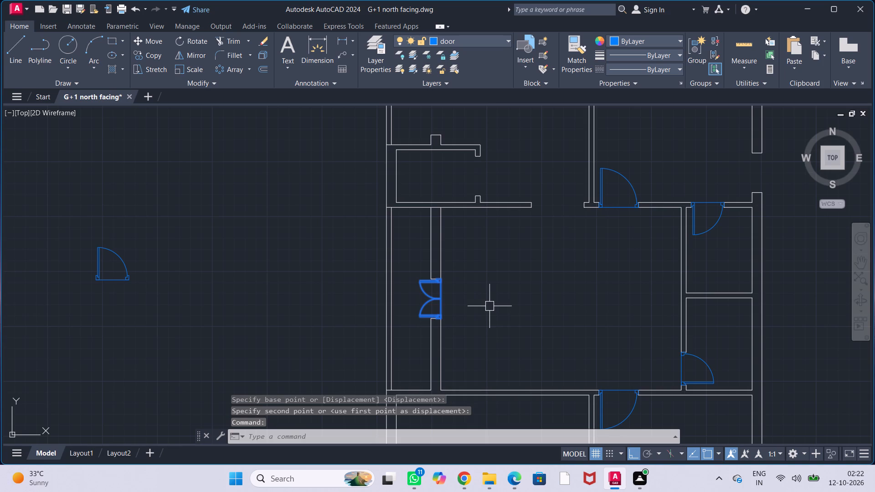
pyautogui.write('CO')
pyautogui.press('Return')
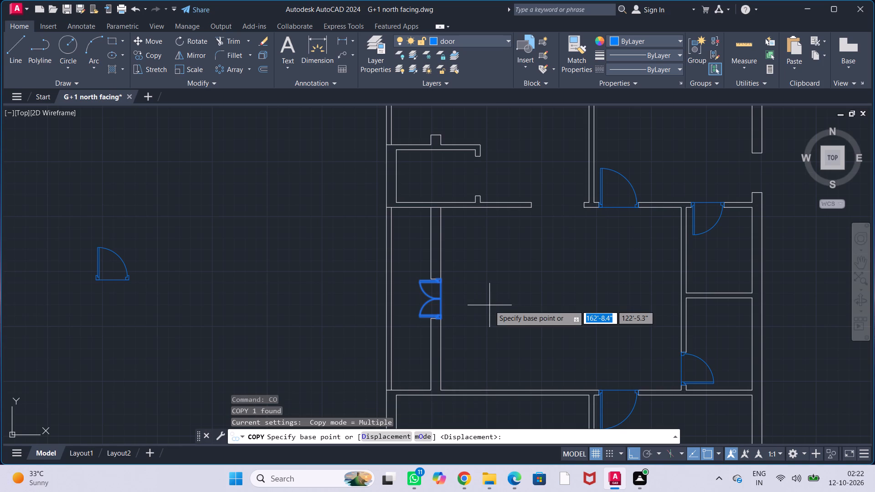
pyautogui.scroll(2, 465, 309)
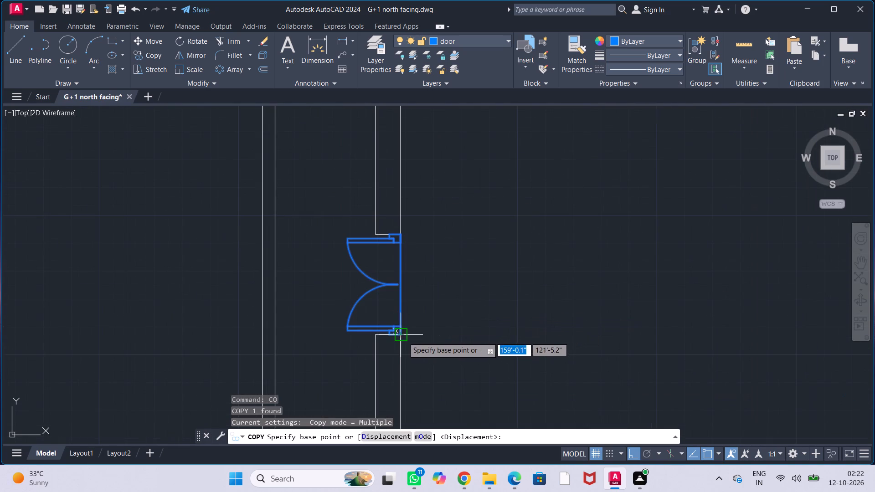
pyautogui.click(403, 337)
pyautogui.moveTo(501, 222); pyautogui.dragTo(471, 415, button='middle')
pyautogui.moveTo(471, 357); pyautogui.dragTo(449, 414, button='middle')
pyautogui.scroll(2, 447, 277)
pyautogui.click(450, 272)
pyautogui.press('Escape')
pyautogui.press('Escape')
pyautogui.press('Escape')
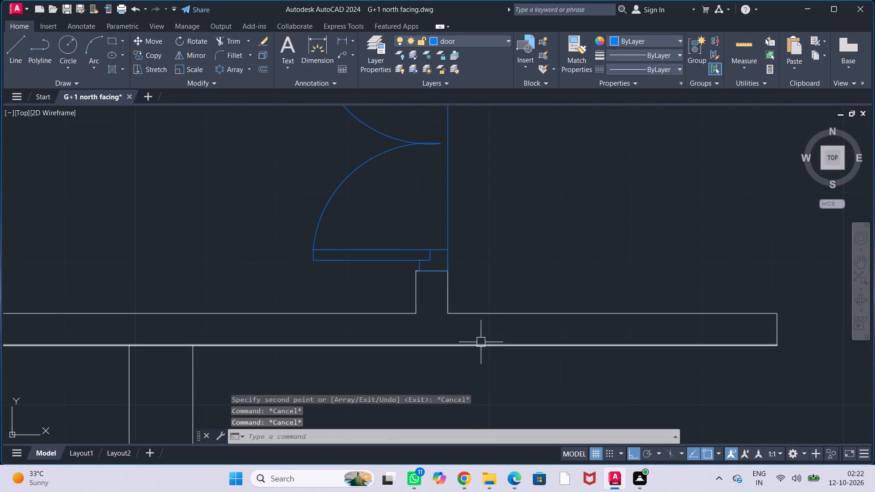
pyautogui.press('Escape')
# Measure the wall opening just north of the small western room with a linear dimension.
pyautogui.scroll(-4, 484, 339)
pyautogui.middleClick(537, 297)
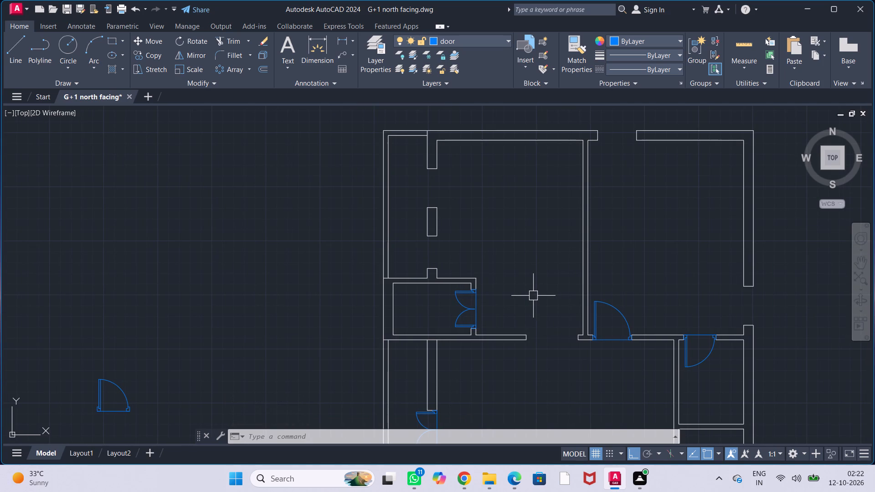
pyautogui.moveTo(317, 300); pyautogui.dragTo(364, 273, button='middle')
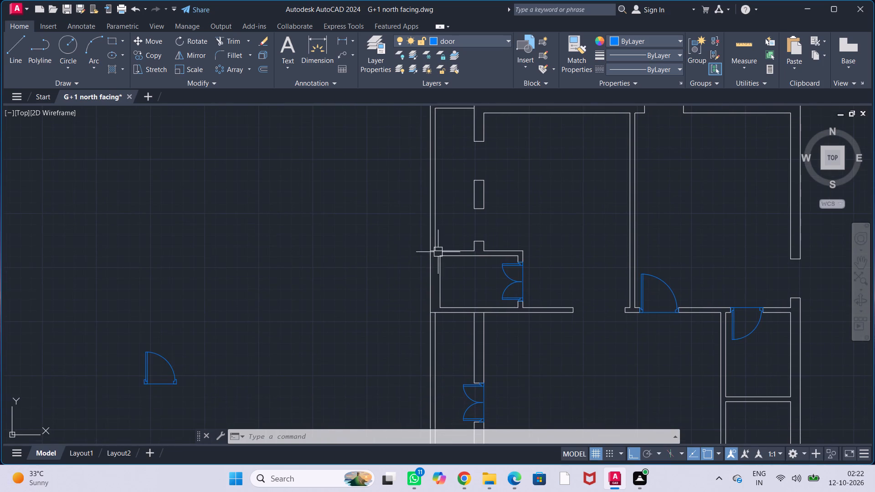
pyautogui.scroll(1, 506, 219)
pyautogui.write('DLI')
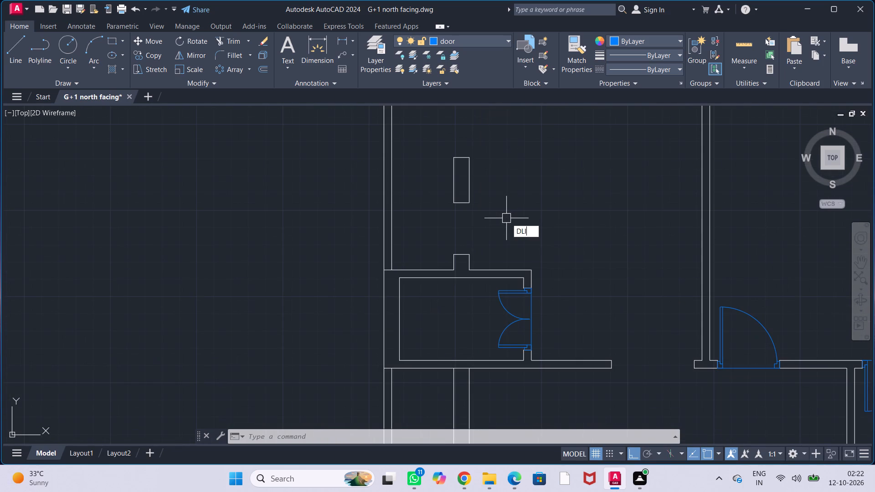
pyautogui.press('Return')
pyautogui.click(470, 202)
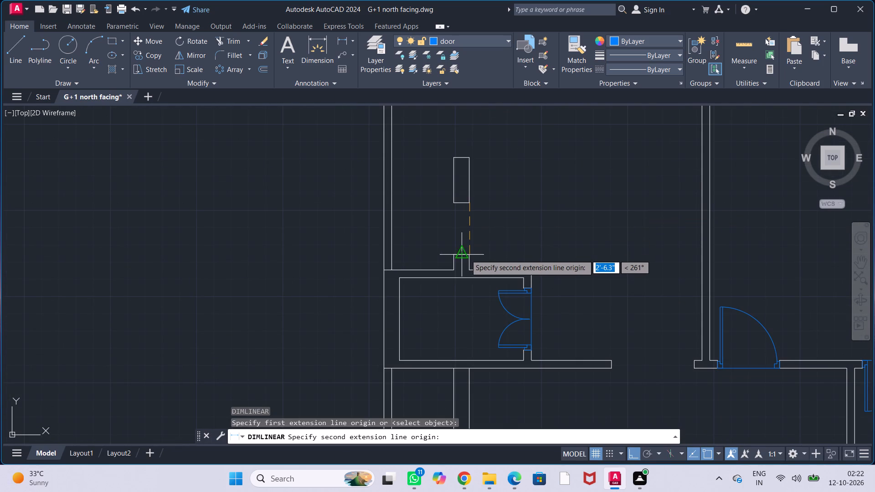
pyautogui.click(473, 255)
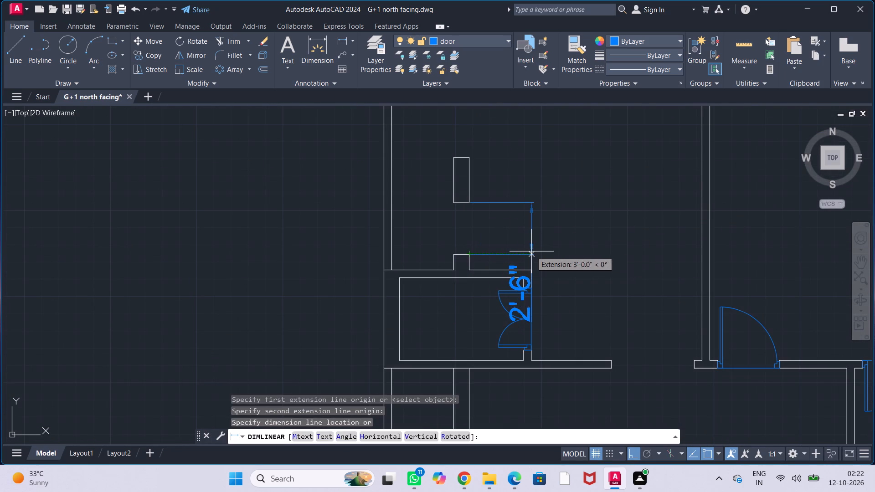
pyautogui.press('Escape')
pyautogui.press('Escape')
pyautogui.press('Escape')
pyautogui.press('Escape')
pyautogui.press('Escape')
# Rotate the smaller spare single door outside the plan 90° counterclockwise about the midpoint of its base.
pyautogui.scroll(-2, 536, 213)
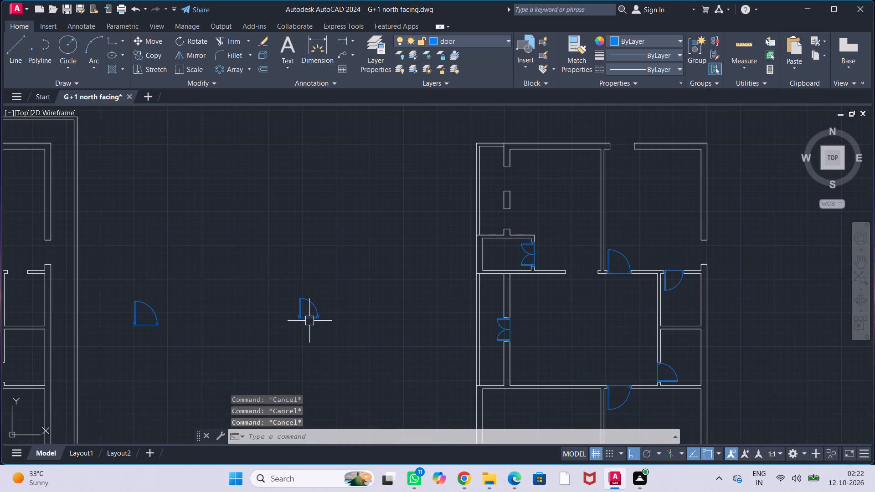
pyautogui.click(310, 320)
pyautogui.write('RO')
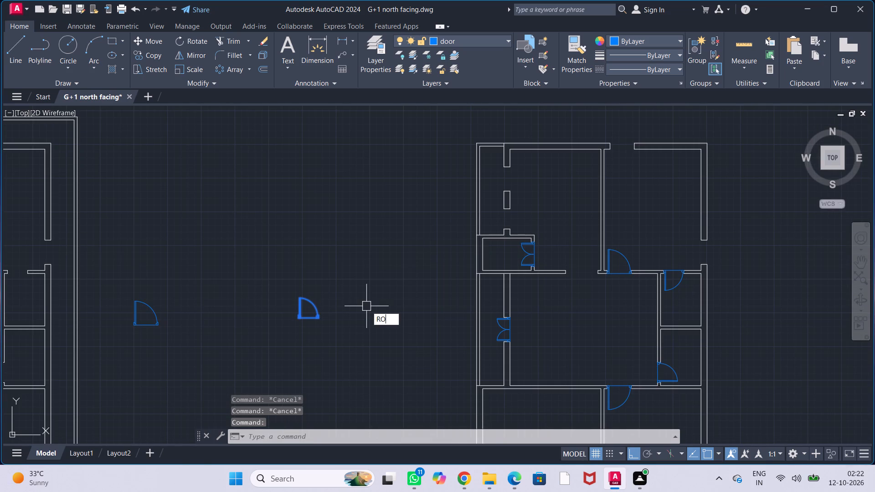
pyautogui.press('Return')
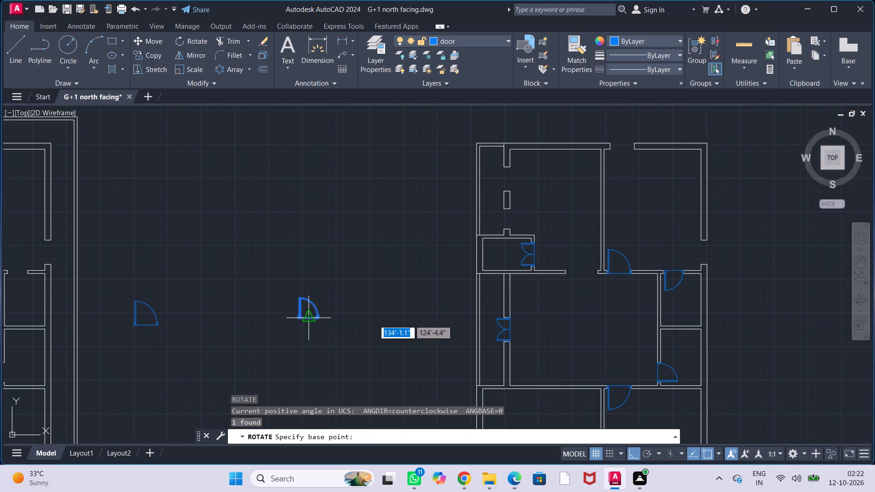
pyautogui.click(306, 320)
pyautogui.click(283, 242)
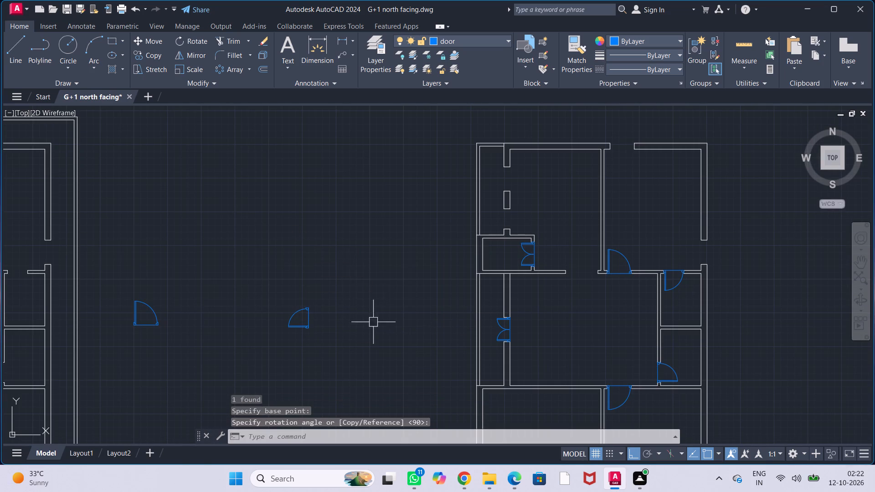
# Move the rotated single door by its lower-right corner onto the wall stub just north of the small western room, filling the opening.
pyautogui.moveTo(312, 329); pyautogui.dragTo(324, 329)
pyautogui.press('m')
pyautogui.press('Return')
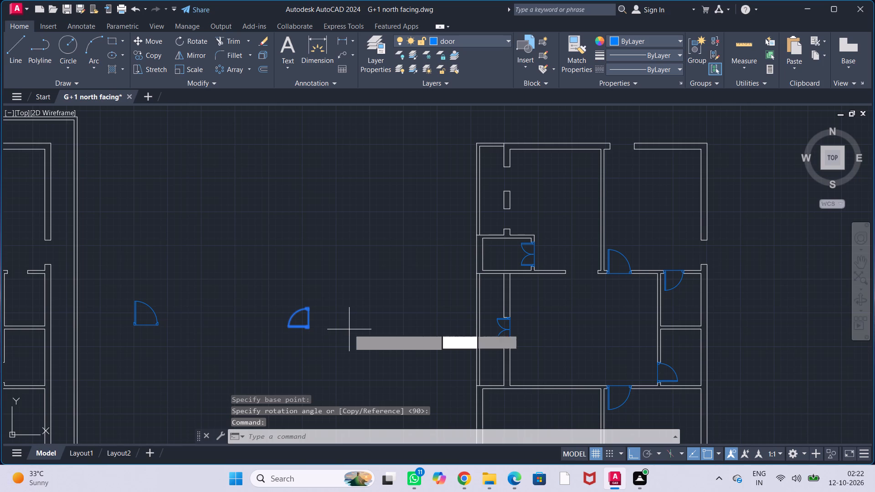
pyautogui.scroll(3, 293, 336)
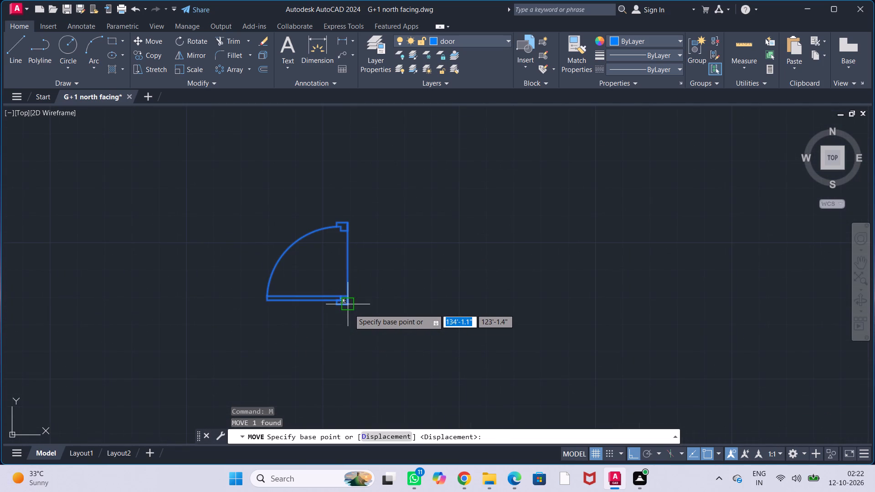
pyautogui.click(349, 308)
pyautogui.scroll(-2, 483, 309)
pyautogui.moveTo(516, 295); pyautogui.dragTo(203, 382, button='middle')
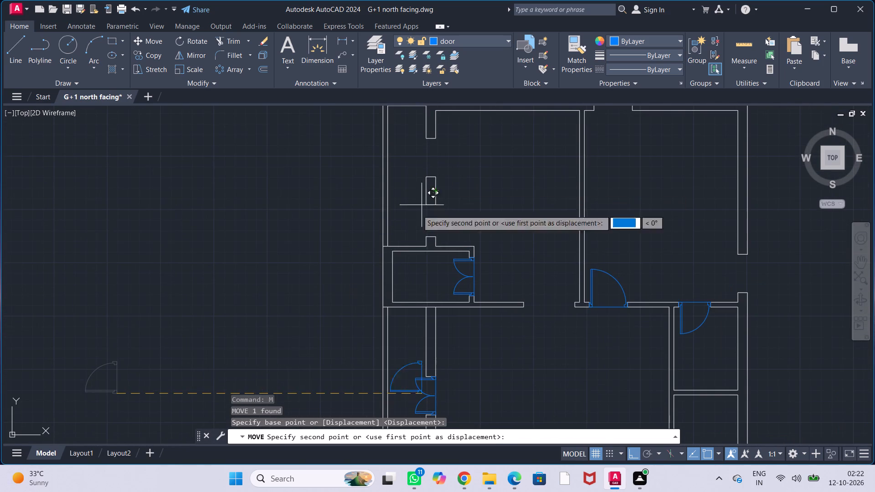
pyautogui.scroll(3, 425, 231)
pyautogui.click(462, 249)
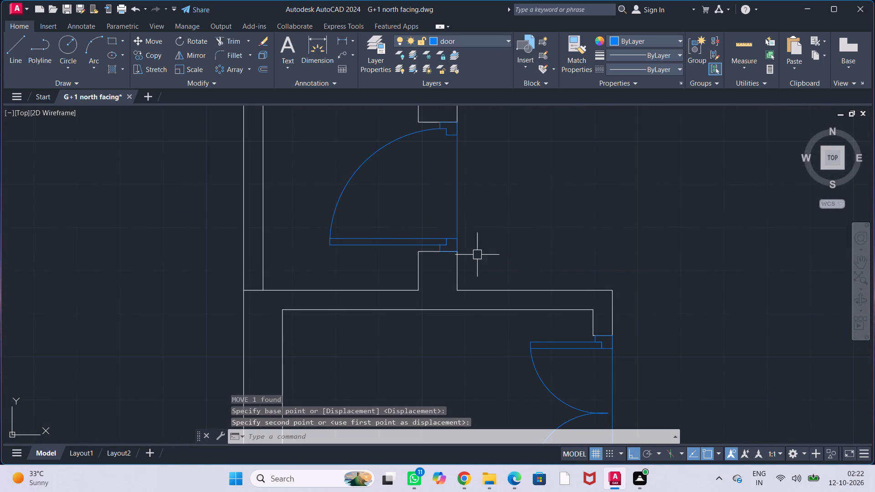
pyautogui.press('Escape')
pyautogui.press('Escape')
pyautogui.press('Escape')
pyautogui.press('Escape')
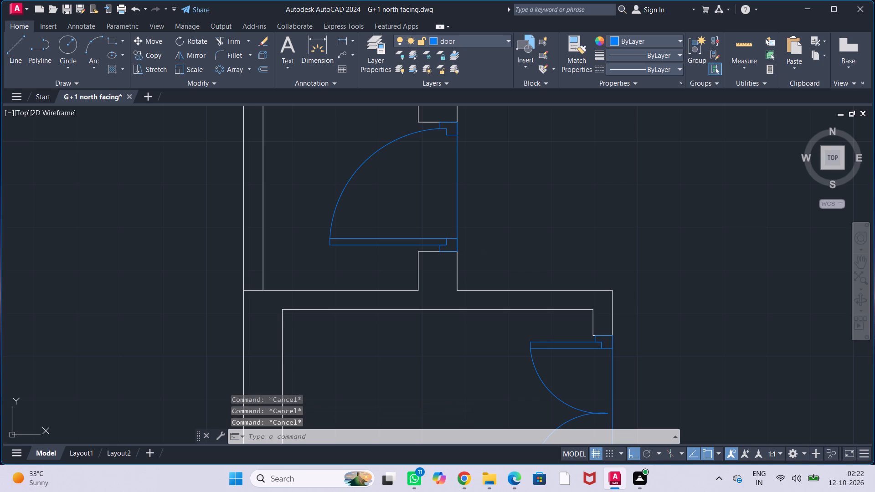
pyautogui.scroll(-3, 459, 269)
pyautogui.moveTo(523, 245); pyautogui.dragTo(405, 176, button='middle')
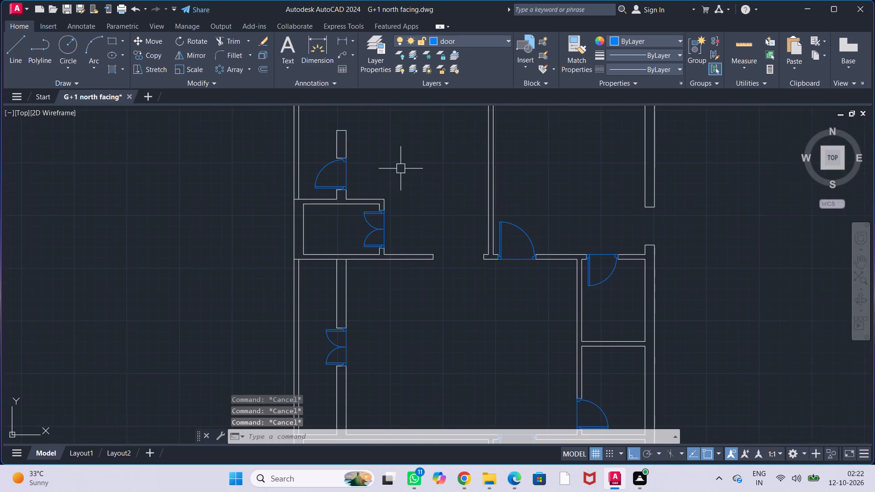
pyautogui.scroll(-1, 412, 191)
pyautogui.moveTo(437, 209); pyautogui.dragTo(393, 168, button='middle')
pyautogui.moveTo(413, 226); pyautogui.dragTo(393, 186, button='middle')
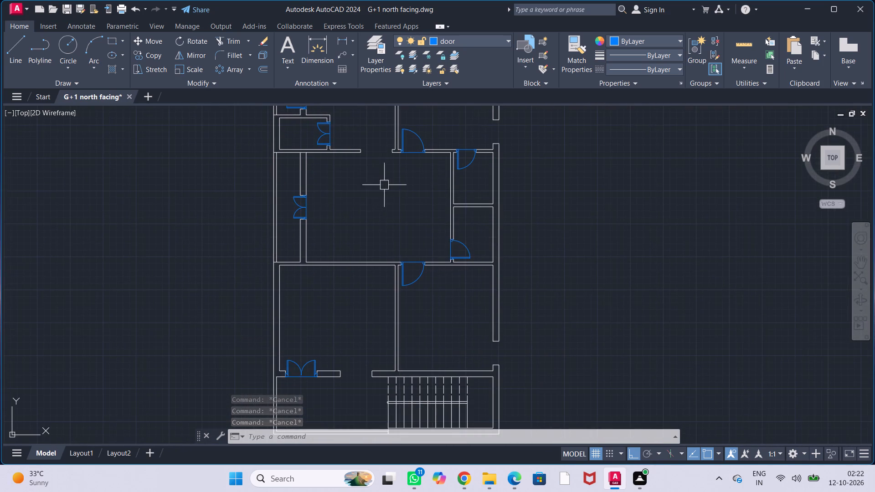
# Make the window layer the current layer.
pyautogui.moveTo(380, 202); pyautogui.dragTo(381, 162, button='middle')
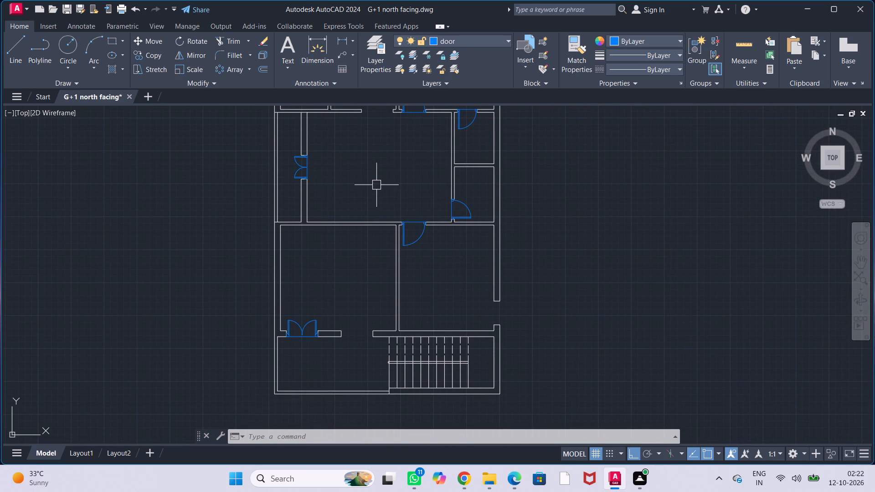
pyautogui.scroll(-2, 376, 184)
pyautogui.moveTo(380, 183); pyautogui.dragTo(364, 246, button='middle')
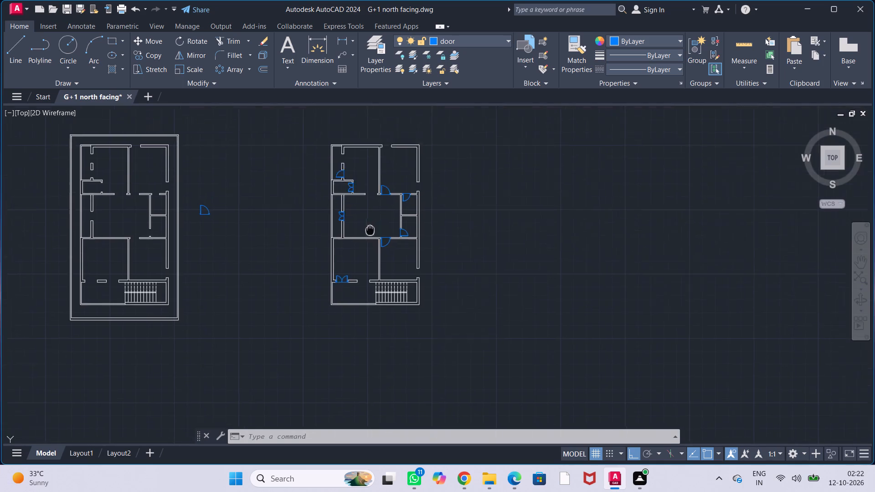
pyautogui.moveTo(364, 246); pyautogui.dragTo(362, 253, button='middle')
pyautogui.scroll(1, 360, 249)
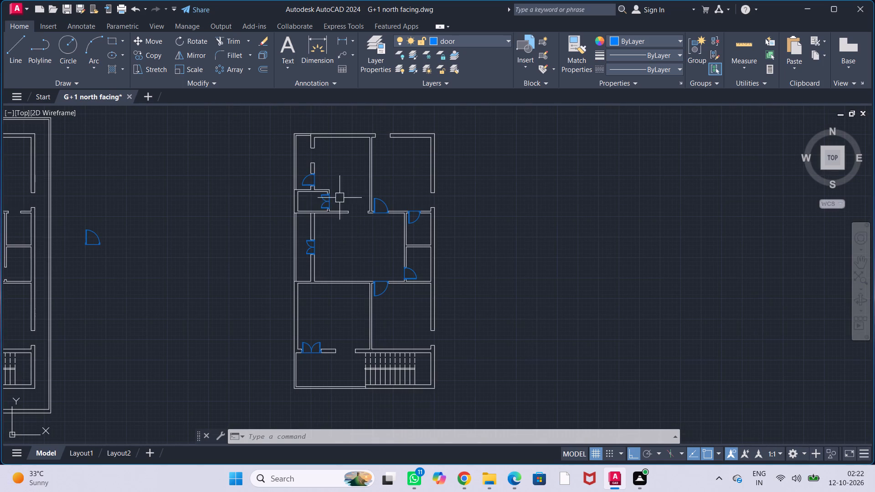
pyautogui.moveTo(345, 178); pyautogui.dragTo(343, 321, button='middle')
pyautogui.scroll(-1, 343, 309)
pyautogui.click(487, 34)
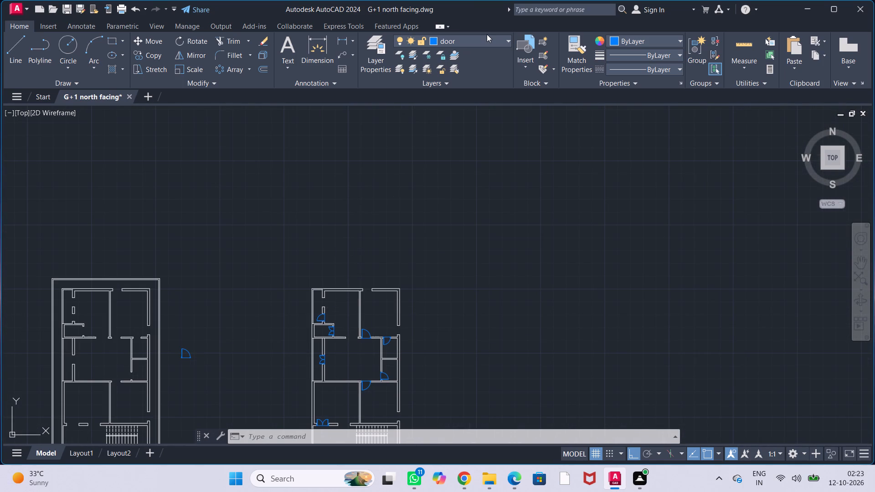
pyautogui.click(489, 41)
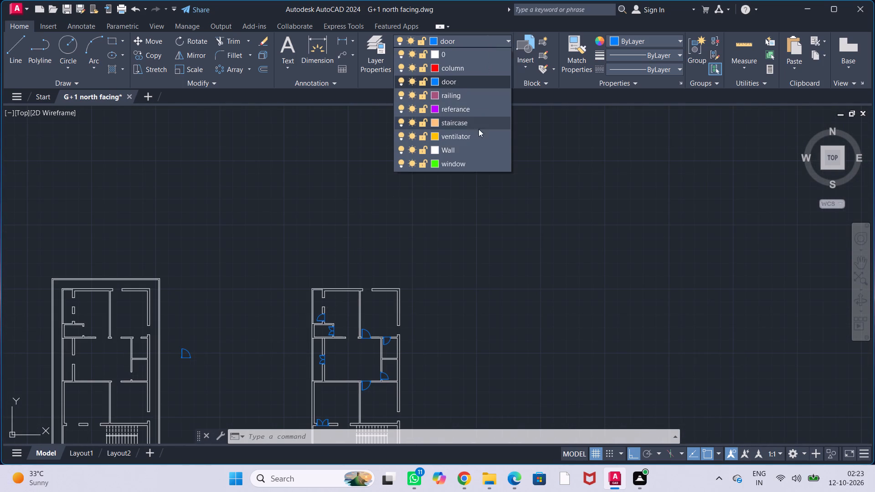
pyautogui.click(478, 165)
# Draw a 3' by 9" rectangle in the empty area north of the eastern floor plan.
pyautogui.moveTo(369, 190); pyautogui.dragTo(443, 239, button='middle')
pyautogui.scroll(1, 404, 249)
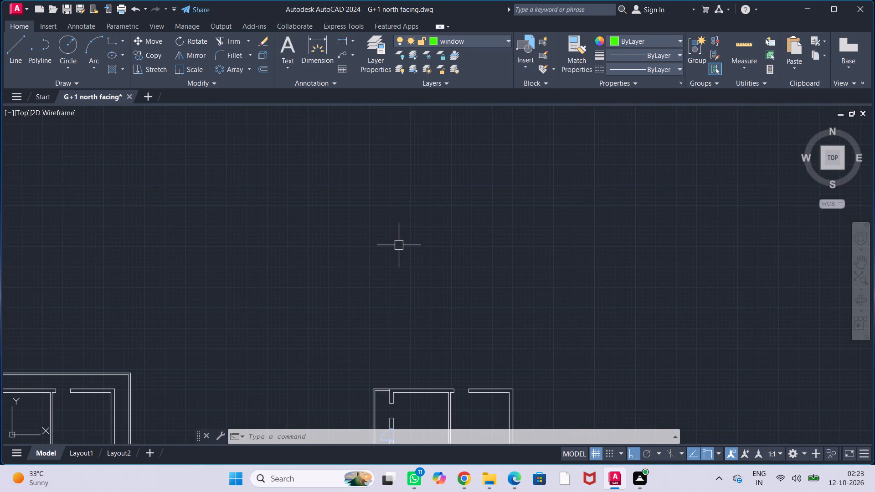
pyautogui.moveTo(399, 246); pyautogui.dragTo(355, 223, button='middle')
pyautogui.scroll(1, 330, 188)
pyautogui.moveTo(330, 189); pyautogui.dragTo(331, 189, button='middle')
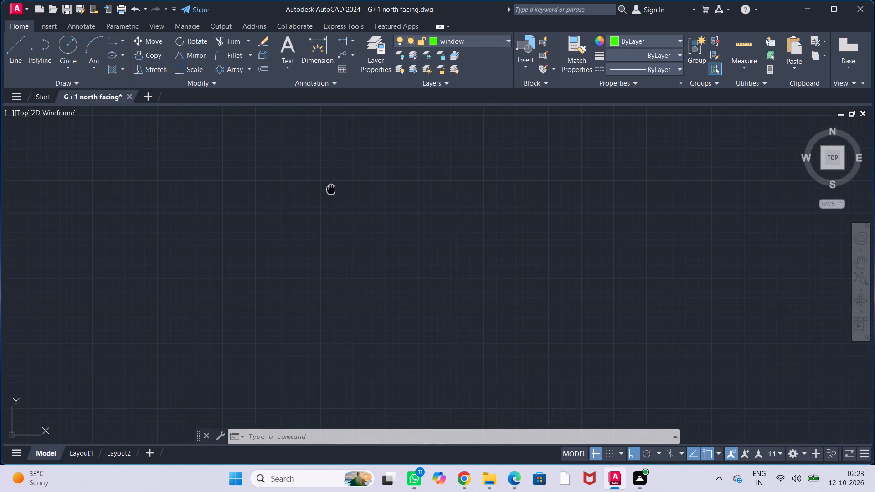
pyautogui.moveTo(331, 189); pyautogui.dragTo(368, 103, button='middle')
pyautogui.moveTo(390, 227); pyautogui.dragTo(319, 194, button='middle')
pyautogui.moveTo(324, 212); pyautogui.dragTo(323, 199, button='middle')
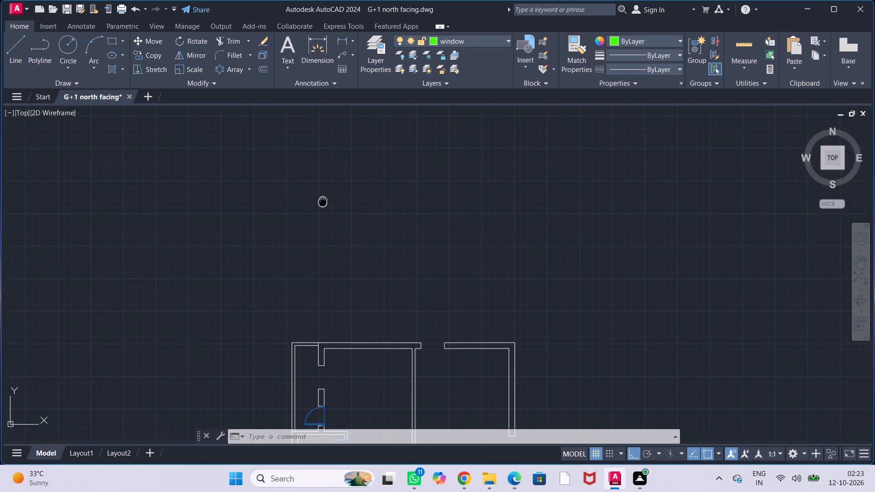
pyautogui.moveTo(323, 199); pyautogui.dragTo(324, 196, button='middle')
pyautogui.scroll(1, 325, 228)
pyautogui.moveTo(324, 225); pyautogui.dragTo(335, 202, button='middle')
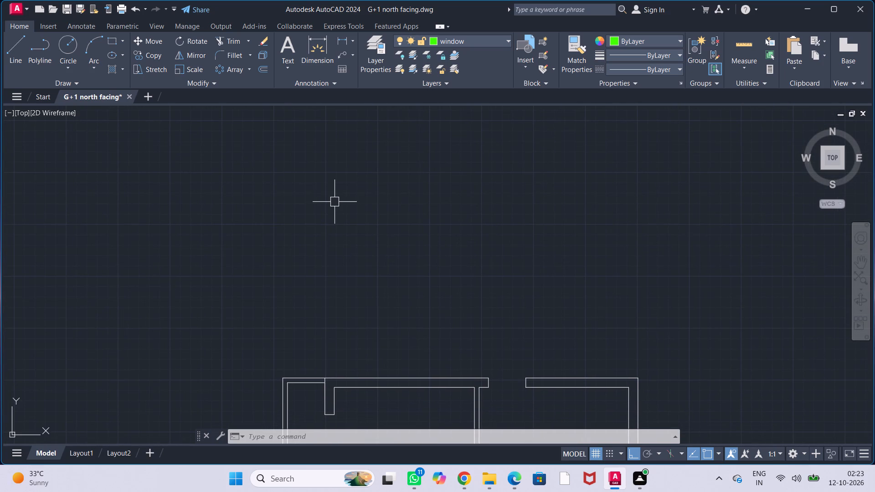
pyautogui.write('REC')
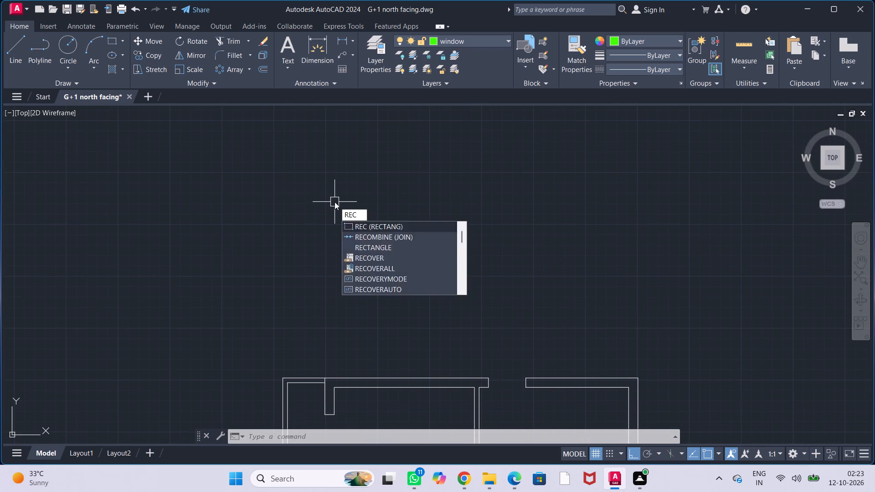
pyautogui.press('Return')
pyautogui.click(276, 197)
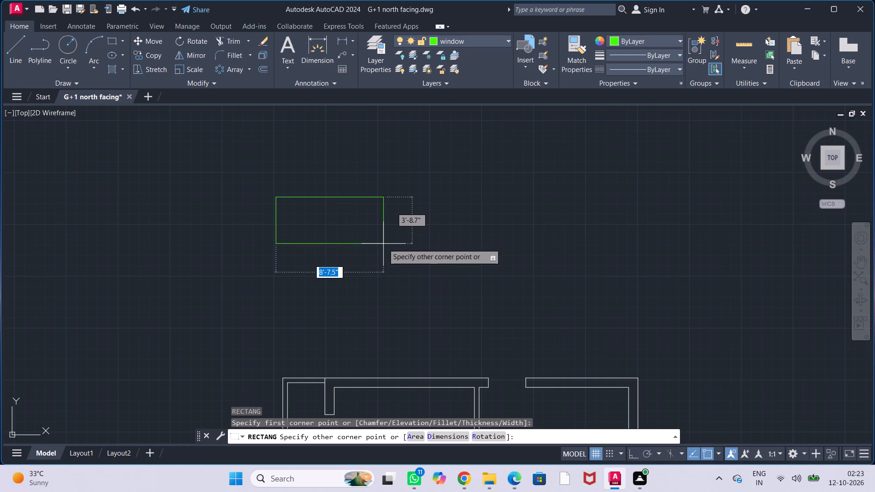
pyautogui.write('15')
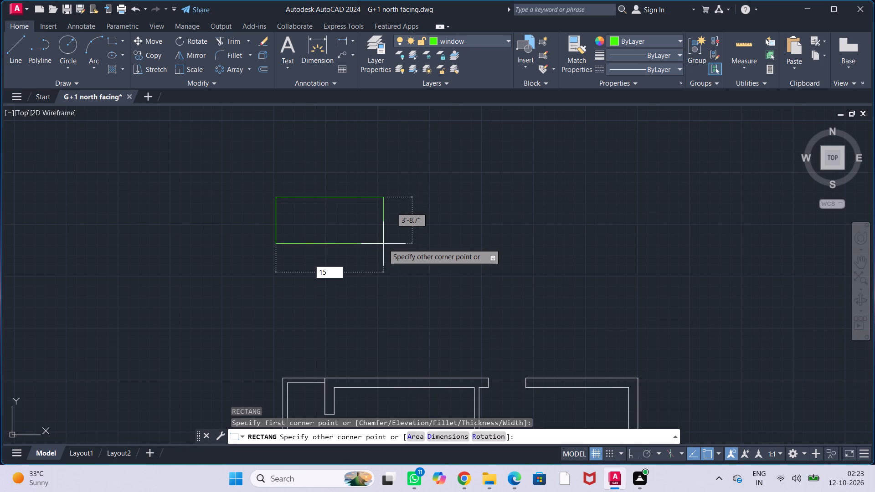
pyautogui.press('BackSpace')
pyautogui.press('BackSpace')
pyautogui.write("3'")
pyautogui.press(',')
pyautogui.press('9')
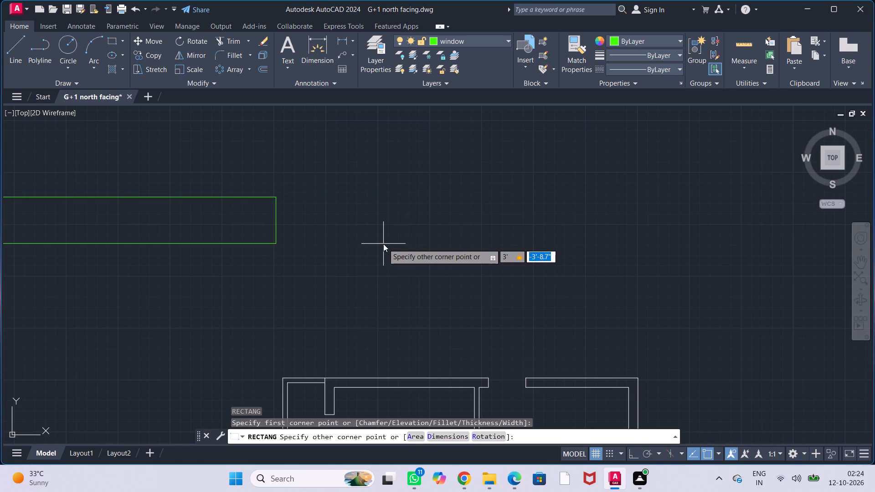
pyautogui.hotkey('shift', '"')
pyautogui.press('Return')
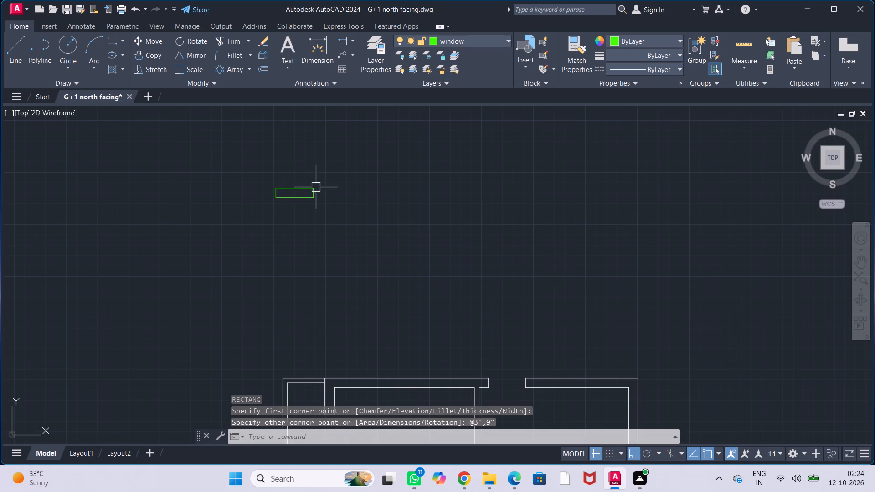
# Draw a horizontal centre line across the rectangle between the midpoints of its short sides.
pyautogui.scroll(3, 282, 203)
pyautogui.moveTo(327, 190); pyautogui.dragTo(312, 323, button='middle')
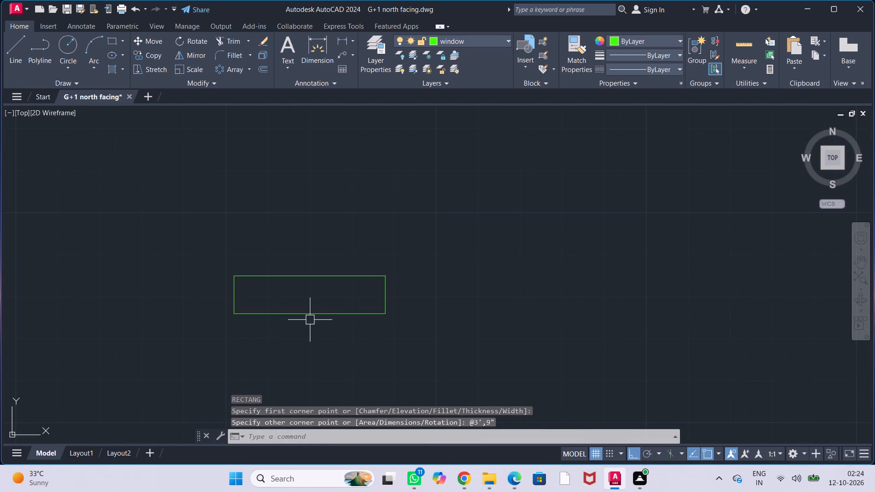
pyautogui.press('l')
pyautogui.press('Return')
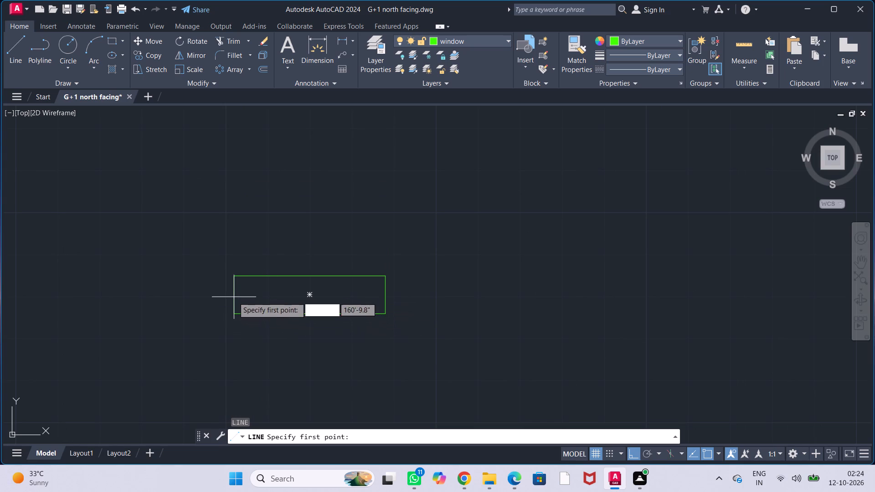
pyautogui.click(233, 297)
pyautogui.click(386, 297)
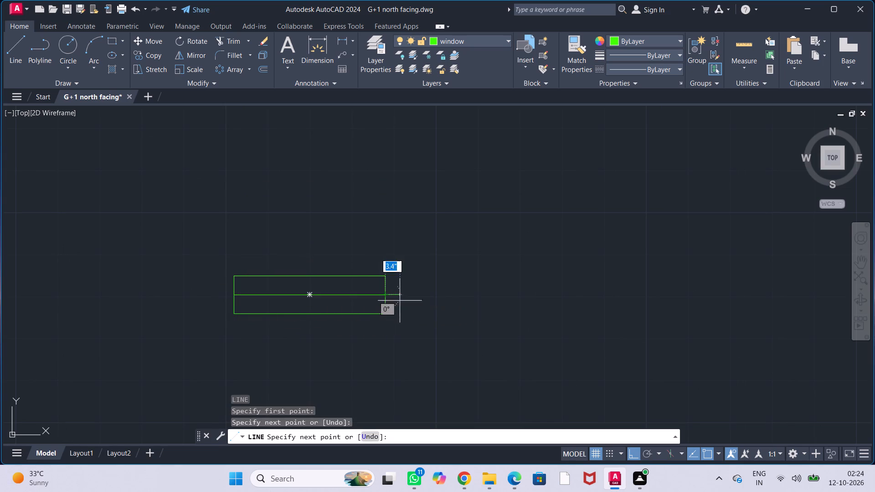
pyautogui.press('Escape')
pyautogui.press('Escape')
pyautogui.press('Escape')
pyautogui.press('Escape')
# Offset the rectangle's centre line 1.5" to both its upper and lower sides.
pyautogui.scroll(1, 330, 293)
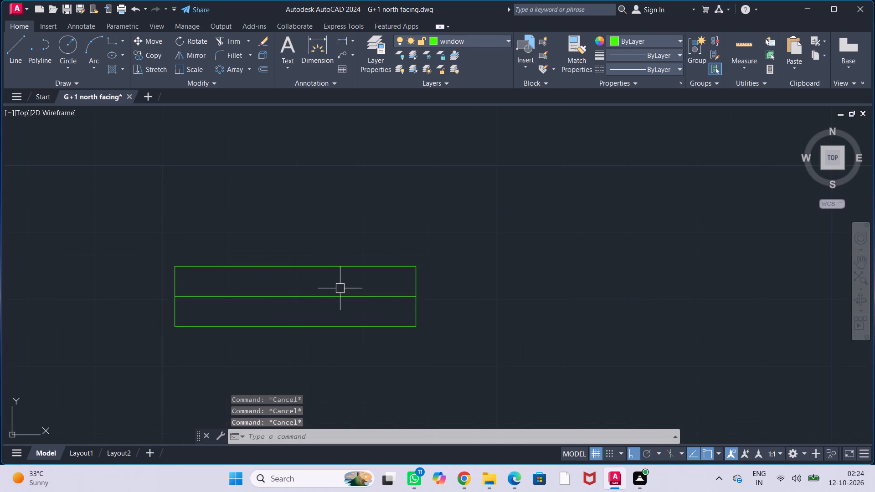
pyautogui.write('OFF')
pyautogui.press('Return')
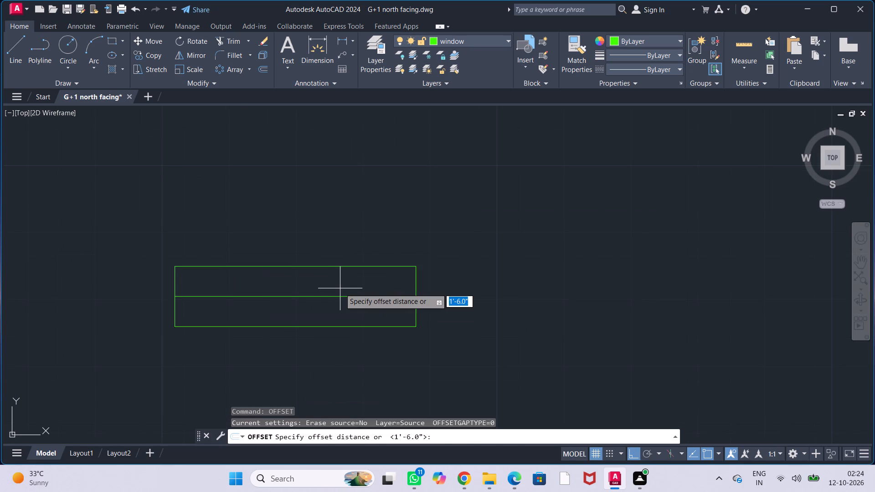
pyautogui.write('1.5"')
pyautogui.press('Return')
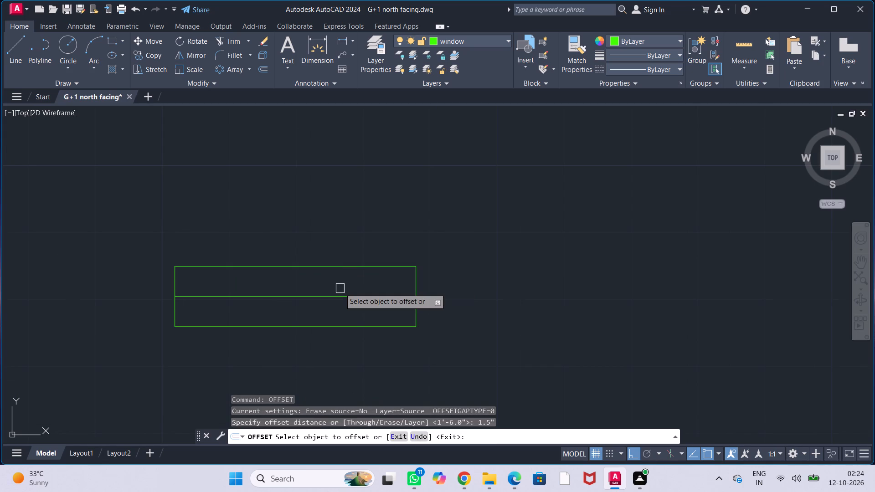
pyautogui.click(352, 297)
pyautogui.click(353, 284)
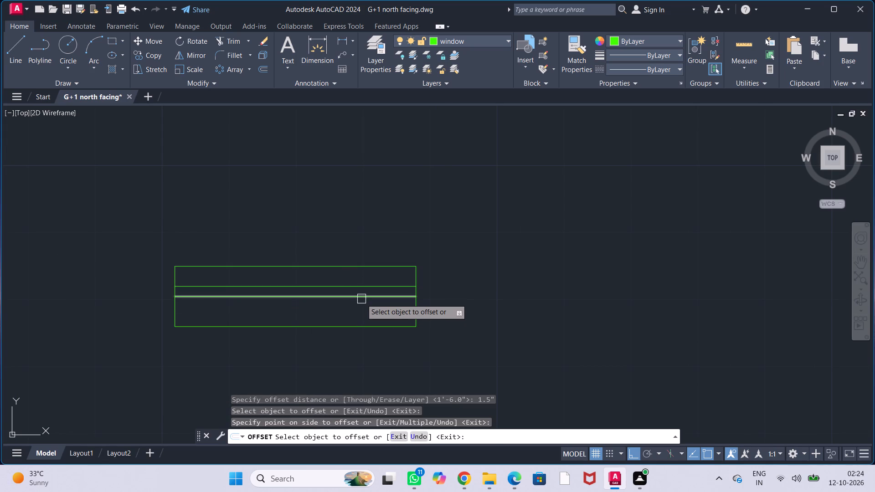
pyautogui.click(361, 299)
pyautogui.click(364, 313)
pyautogui.press('Escape')
pyautogui.press('Escape')
pyautogui.press('Escape')
pyautogui.press('Escape')
pyautogui.press('Escape')
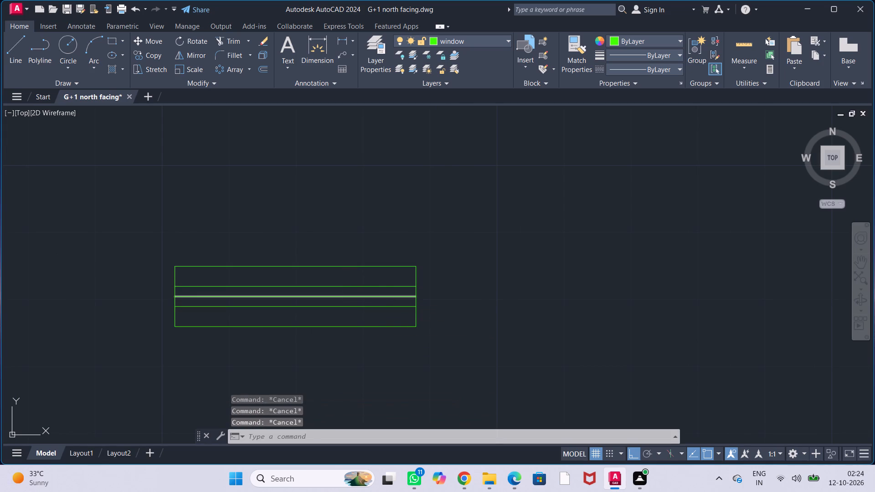
# Delete the original centre line, keeping the two offset lines.
pyautogui.click(365, 299)
pyautogui.press('Delete')
# Define a block named HW from the rectangle and its two inner lines.
pyautogui.scroll(-1, 438, 286)
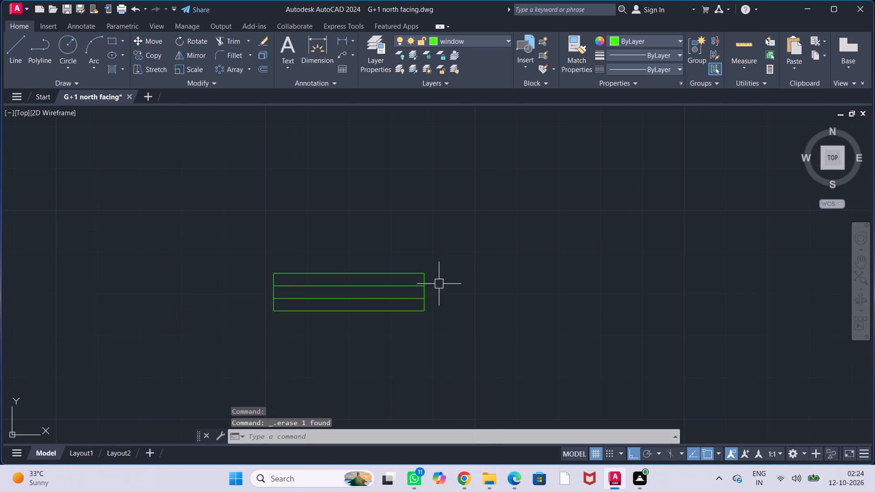
pyautogui.moveTo(222, 253); pyautogui.dragTo(237, 253)
pyautogui.click(492, 372)
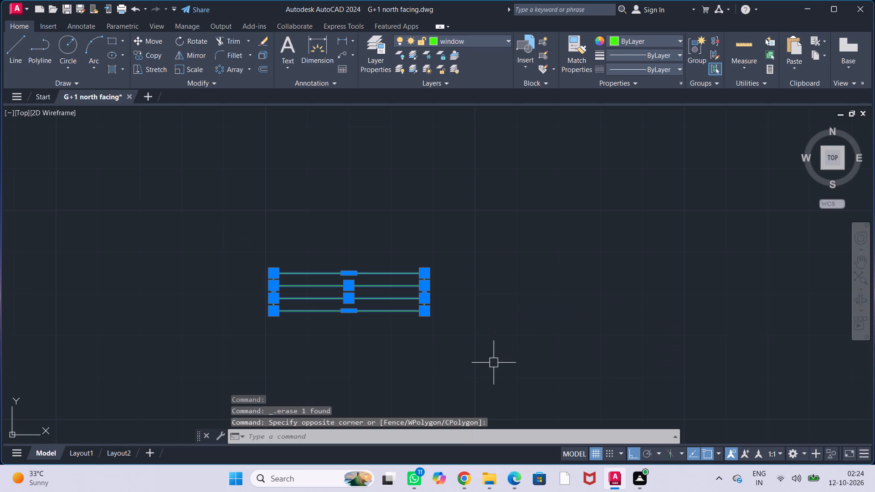
pyautogui.press('b')
pyautogui.press('Return')
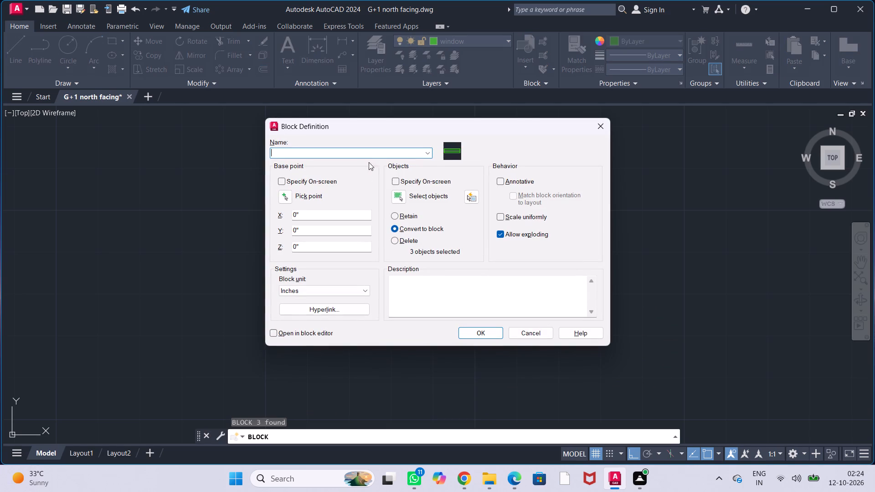
pyautogui.click(373, 152)
pyautogui.write('HW')
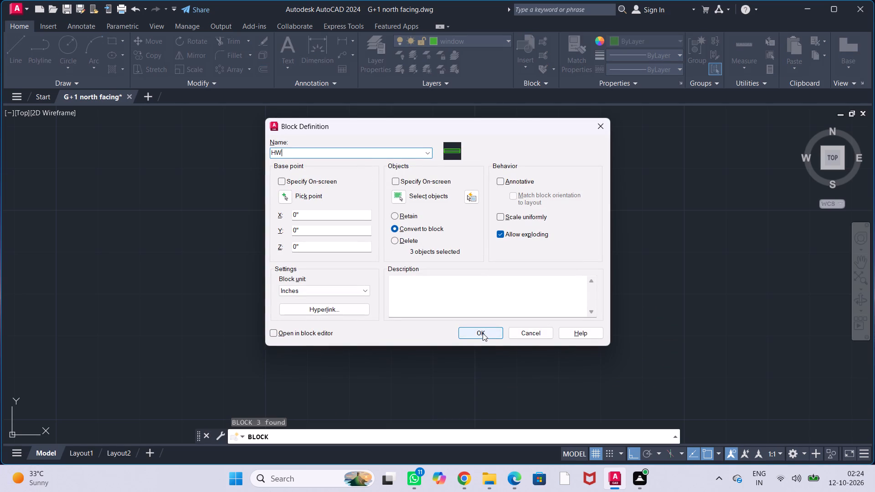
pyautogui.click(483, 333)
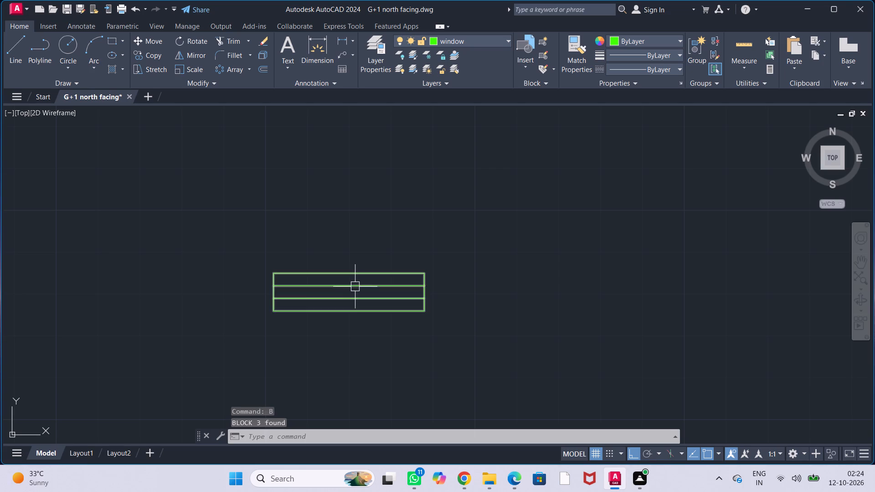
# Define another block named BW from the window symbol just converted to a block.
pyautogui.click(355, 287)
pyautogui.press('b')
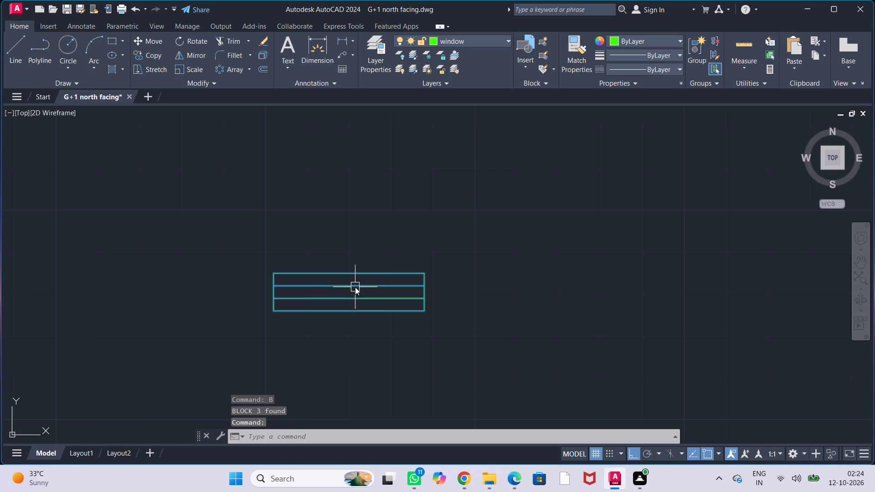
pyautogui.press('Return')
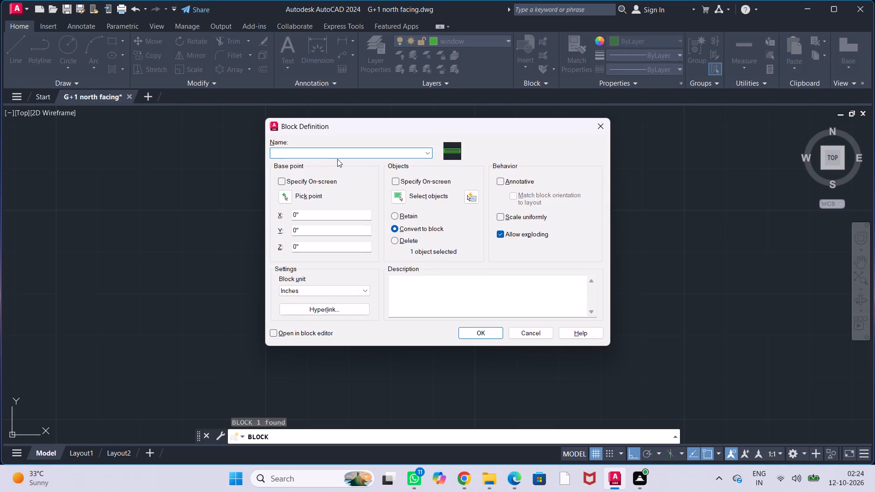
pyautogui.click(342, 154)
pyautogui.write('BW')
pyautogui.click(489, 334)
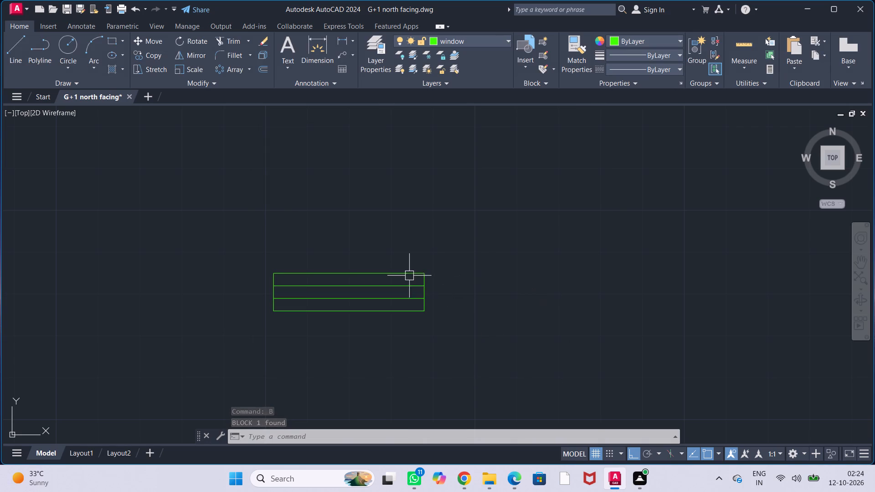
pyautogui.moveTo(526, 302); pyautogui.dragTo(465, 288, button='middle')
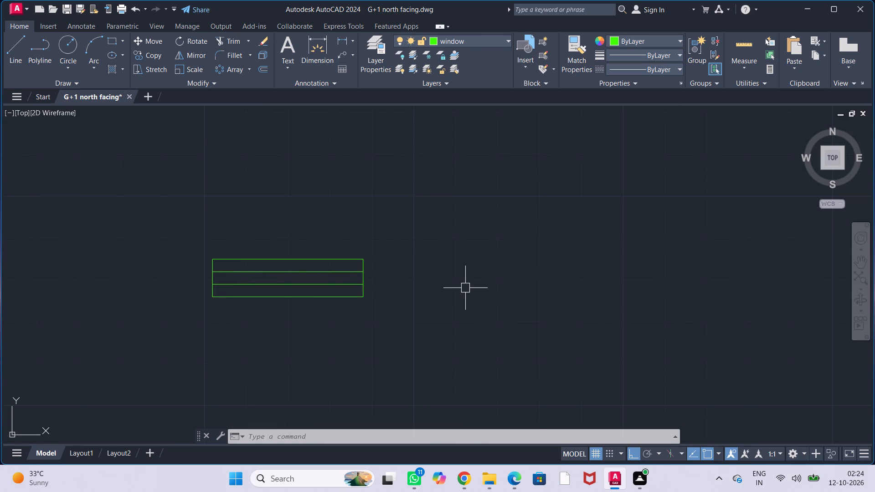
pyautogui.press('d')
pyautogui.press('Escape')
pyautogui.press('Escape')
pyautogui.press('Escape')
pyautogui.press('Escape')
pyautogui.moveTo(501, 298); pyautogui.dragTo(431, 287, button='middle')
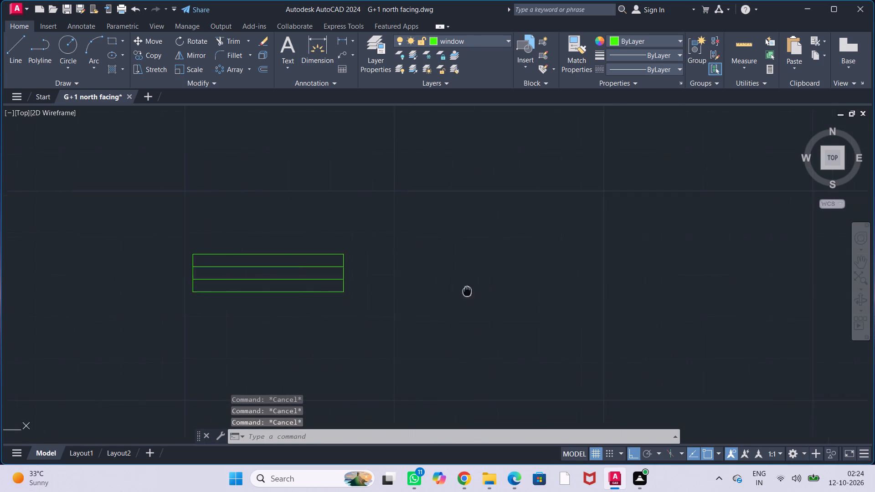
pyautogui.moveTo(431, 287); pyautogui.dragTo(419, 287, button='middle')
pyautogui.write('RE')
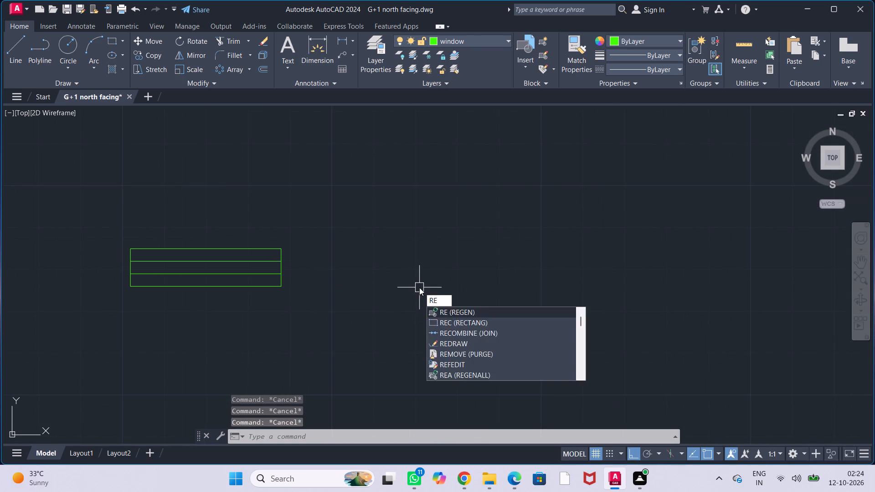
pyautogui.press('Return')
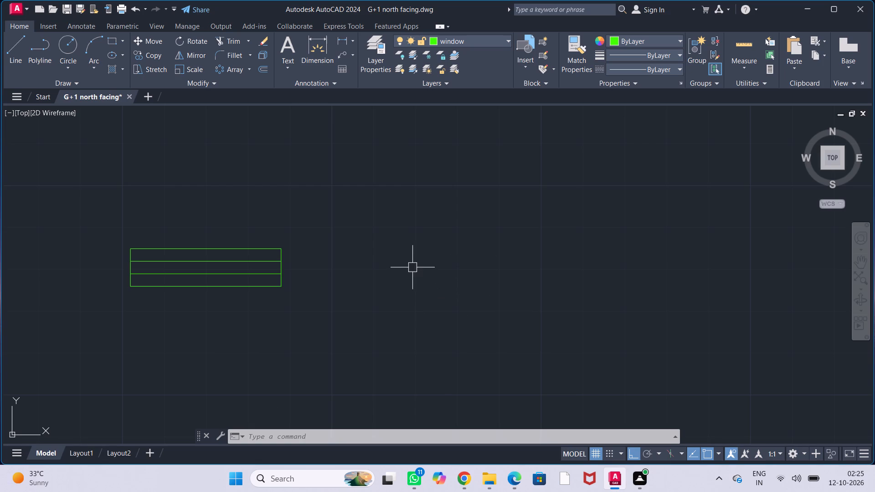
# Draw a 4' by 9" rectangle on the window layer, to the right of the existing window symbol.
pyautogui.write('RE')
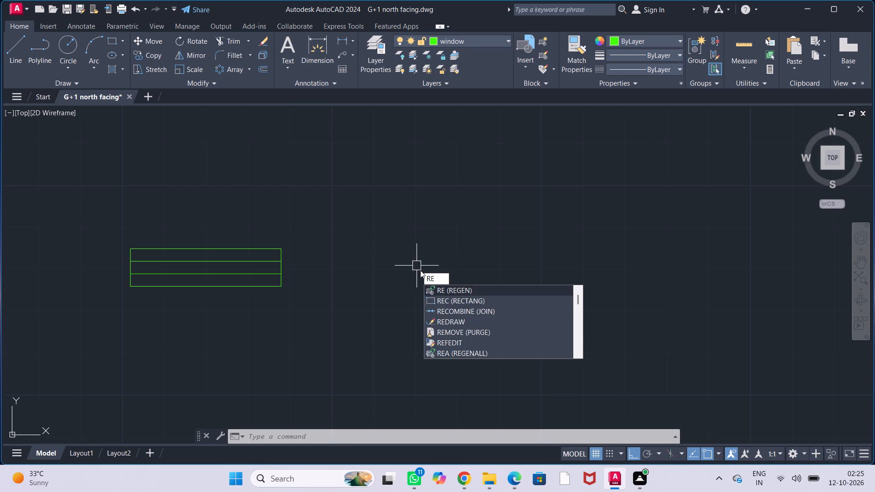
pyautogui.press('c')
pyautogui.press('Return')
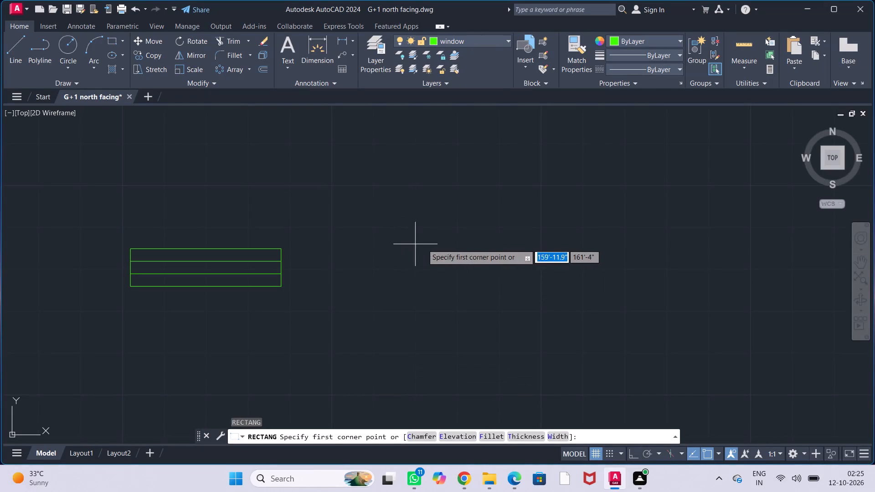
pyautogui.click(453, 236)
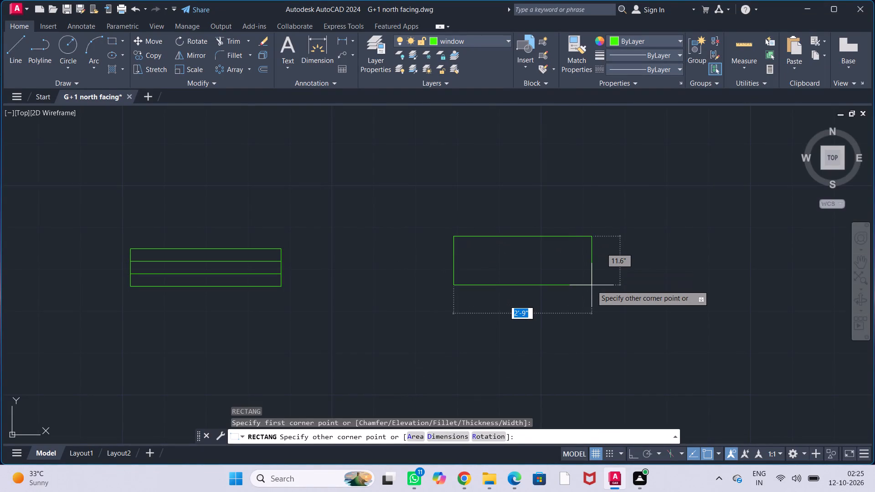
pyautogui.write("4'")
pyautogui.press(',')
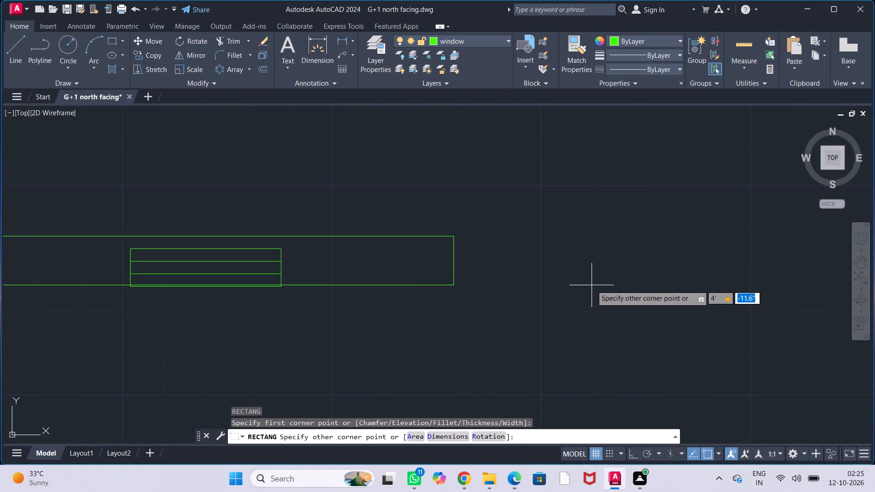
pyautogui.press('9')
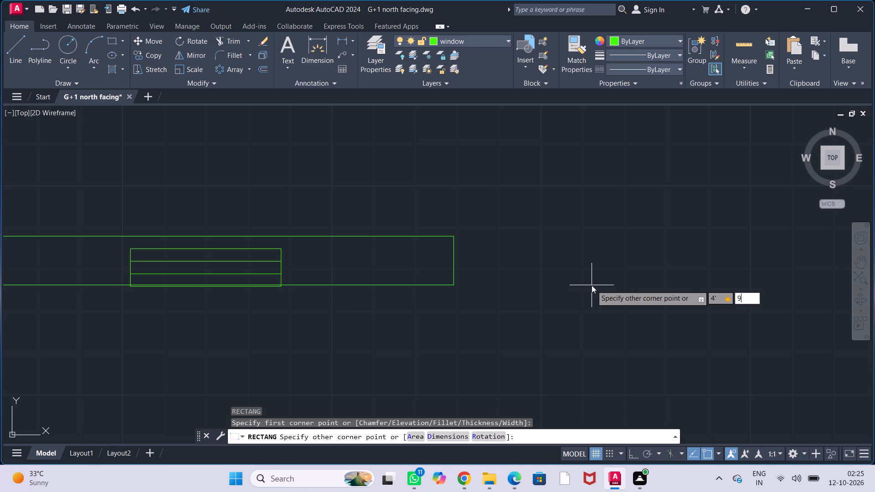
pyautogui.hotkey('shift', '"')
pyautogui.press('Return')
pyautogui.press('Escape')
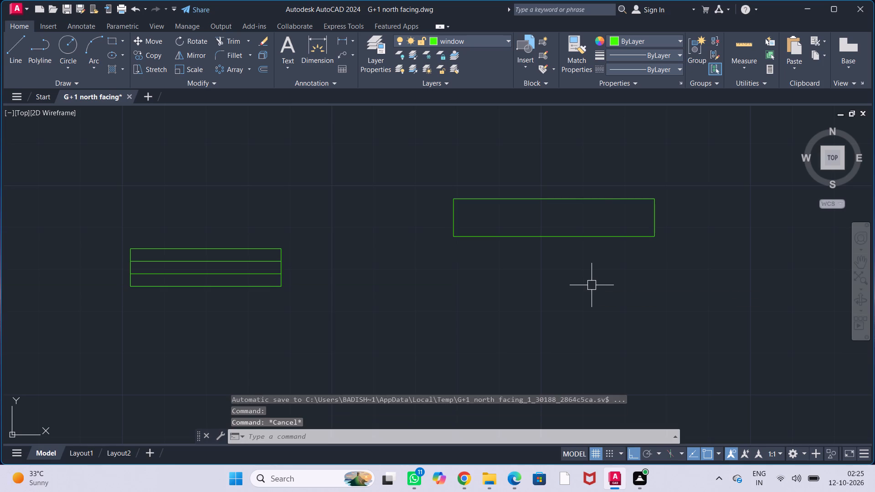
pyautogui.press('Escape')
pyautogui.press('Escape')
pyautogui.press('Escape')
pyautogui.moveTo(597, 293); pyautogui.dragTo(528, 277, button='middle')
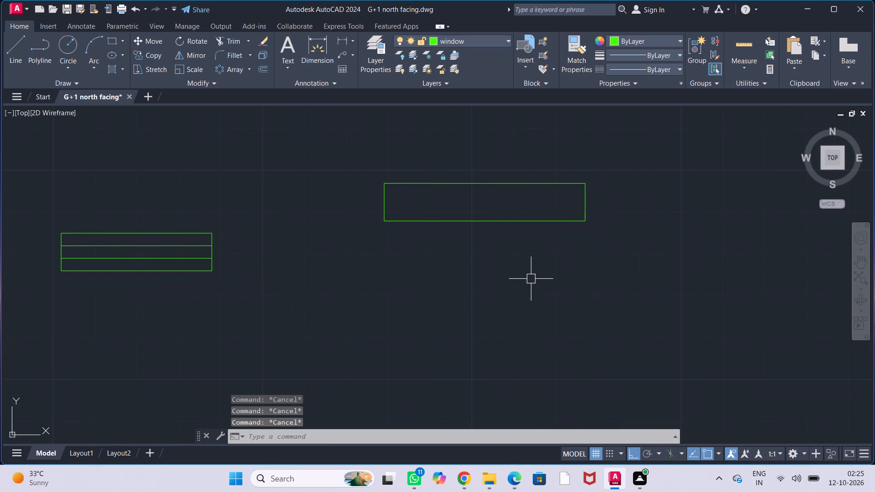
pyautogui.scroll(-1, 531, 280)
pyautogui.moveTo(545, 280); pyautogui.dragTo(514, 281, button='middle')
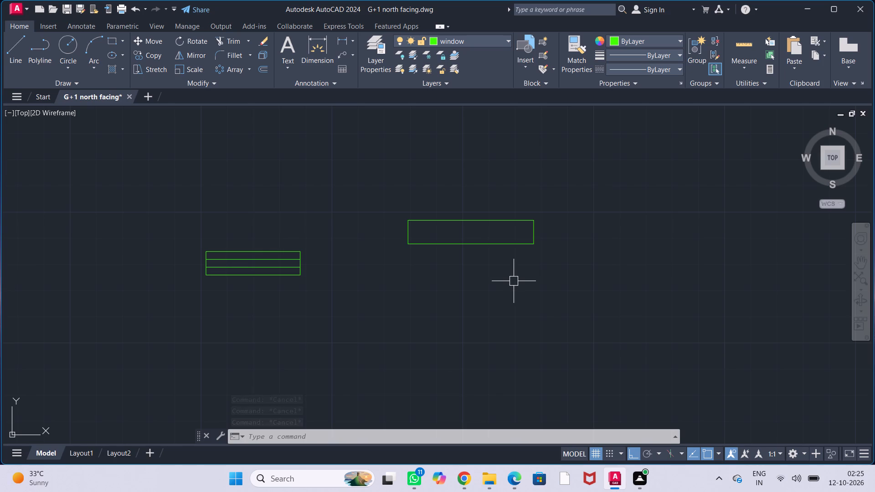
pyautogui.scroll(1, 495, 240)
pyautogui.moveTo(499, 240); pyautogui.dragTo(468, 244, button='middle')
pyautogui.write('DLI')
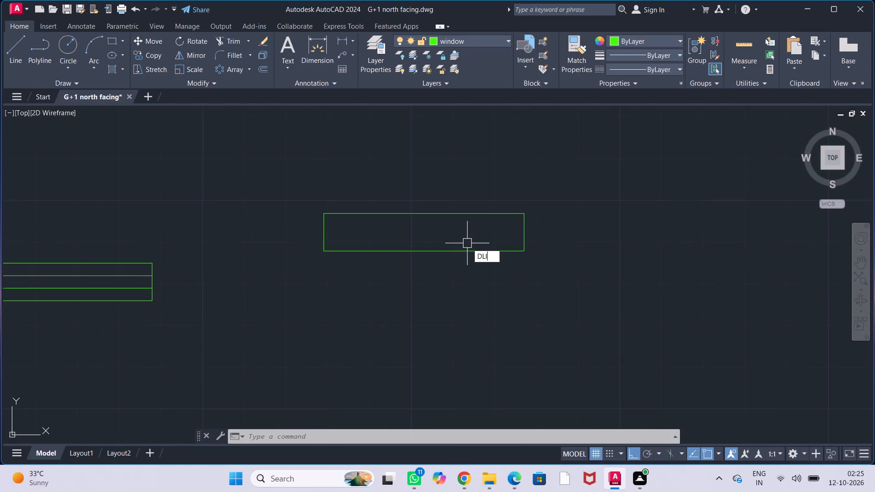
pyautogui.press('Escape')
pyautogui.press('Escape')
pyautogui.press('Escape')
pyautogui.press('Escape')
# Draw a horizontal centre line across the 4' rectangle between the midpoints of its two short sides.
pyautogui.press('l')
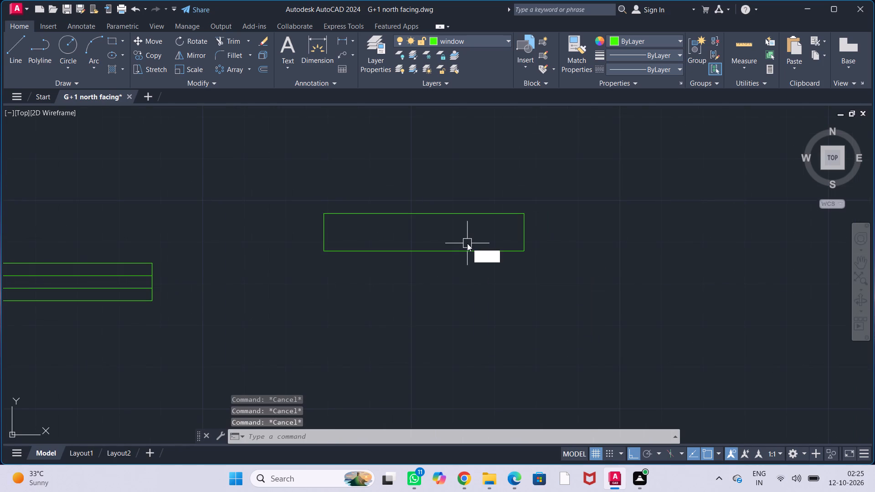
pyautogui.press('Return')
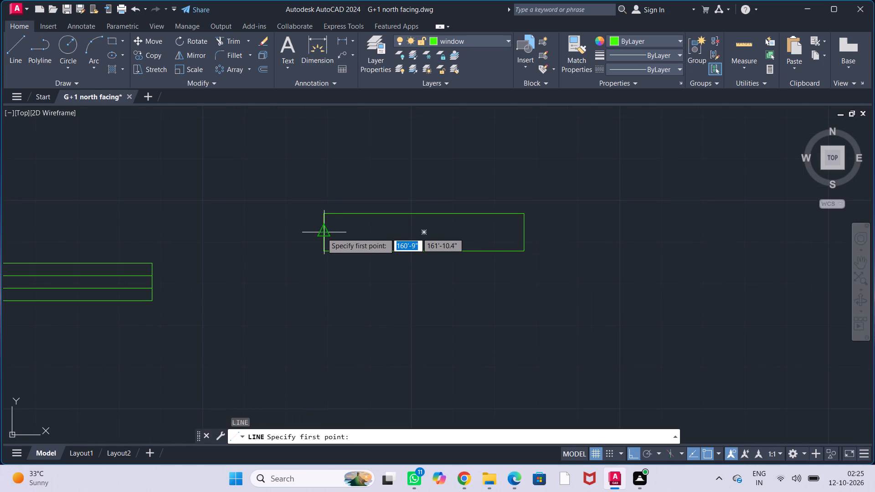
pyautogui.click(322, 233)
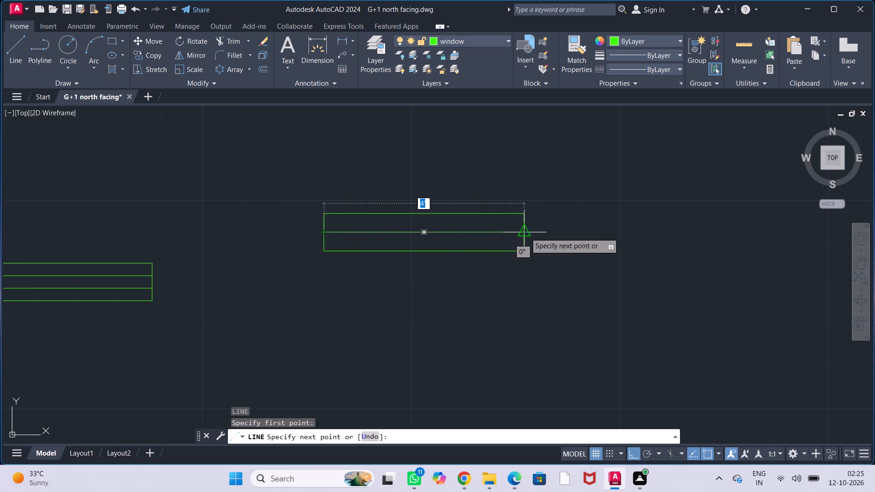
pyautogui.click(525, 233)
pyautogui.press('Escape')
pyautogui.press('Escape')
pyautogui.press('Escape')
pyautogui.press('Escape')
# Offset the 4' rectangle's centre line 1.5" to both its upper and lower sides.
pyautogui.scroll(2, 471, 227)
pyautogui.moveTo(473, 231); pyautogui.dragTo(510, 234, button='middle')
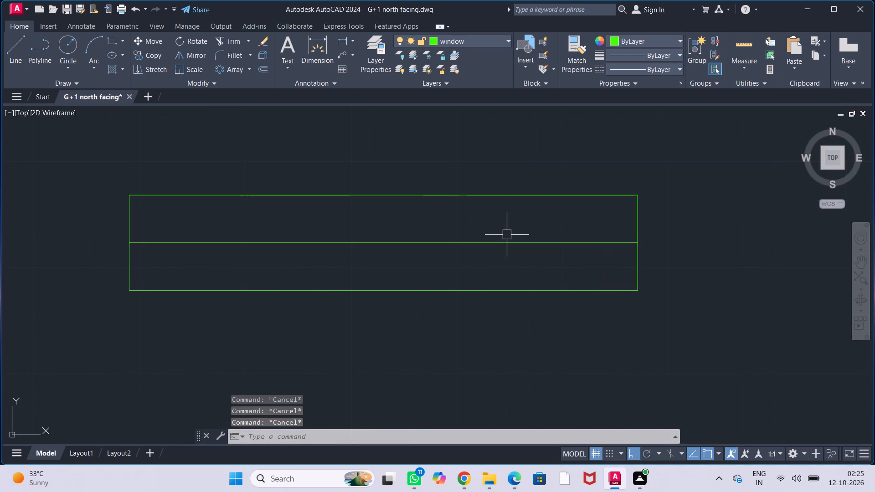
pyautogui.write('OFF')
pyautogui.press('Return')
pyautogui.write('1.5"')
pyautogui.press('Return')
pyautogui.click(487, 243)
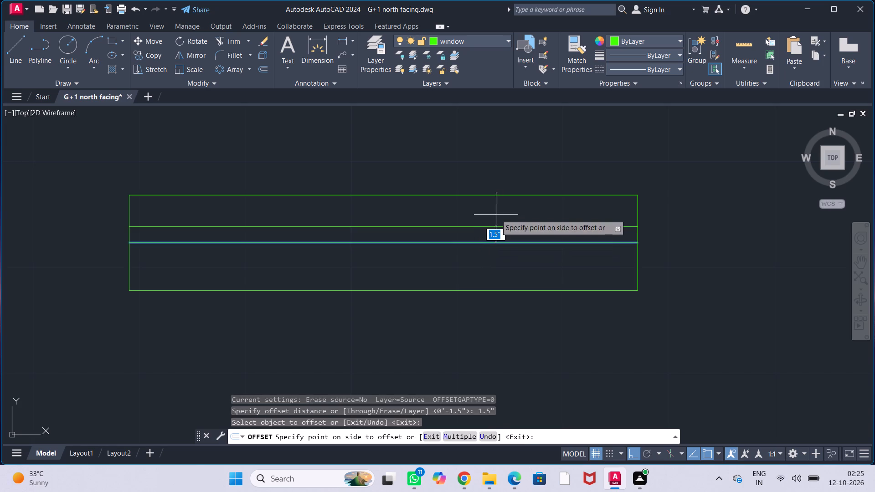
pyautogui.click(496, 215)
pyautogui.click(511, 246)
pyautogui.click(513, 266)
pyautogui.press('Escape')
pyautogui.press('Escape')
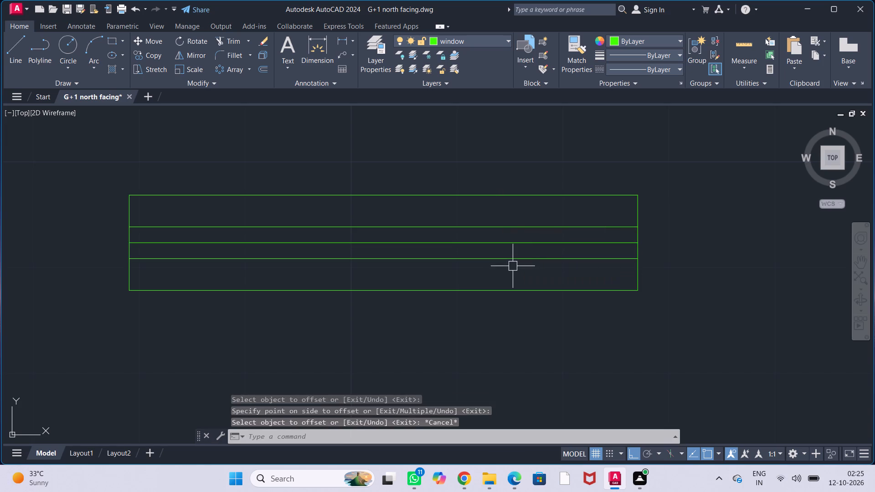
pyautogui.press('Escape')
pyautogui.press('Escape')
# Delete the original centre line of the 4' rectangle, keeping the two offset lines.
pyautogui.click(510, 246)
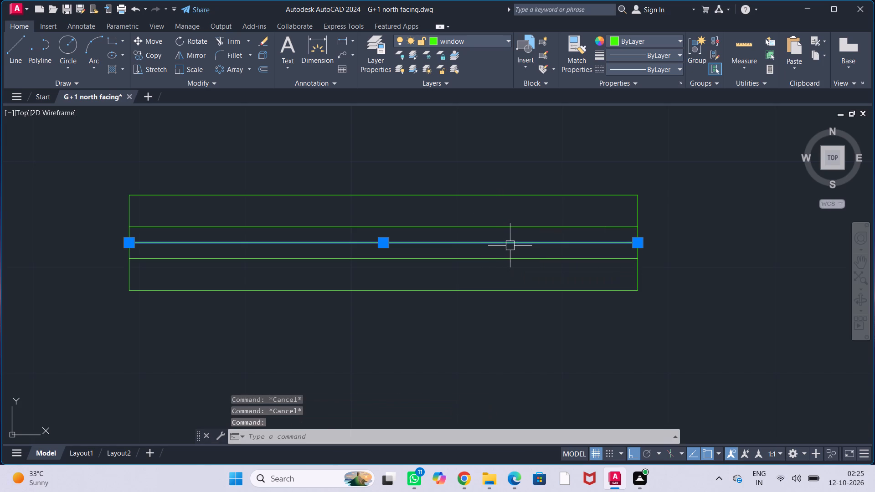
pyautogui.press('Delete')
# Make the ventilator layer current.
pyautogui.scroll(-3, 514, 255)
pyautogui.moveTo(510, 295); pyautogui.dragTo(507, 287, button='middle')
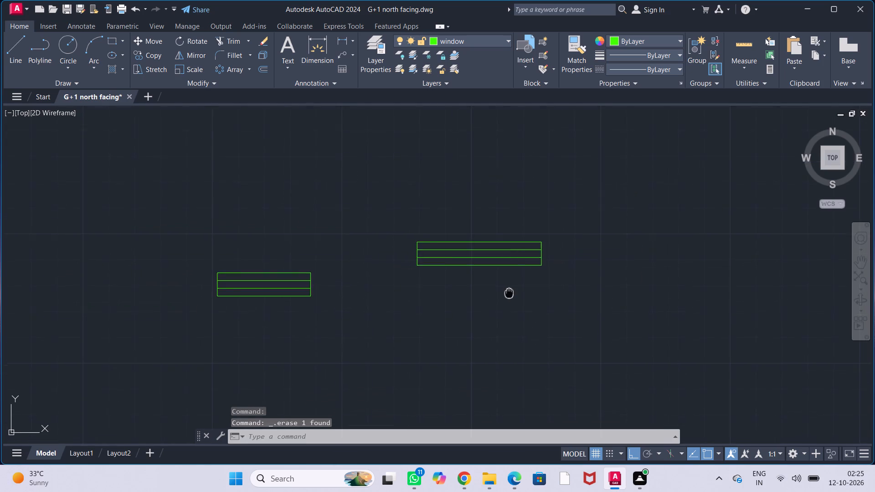
pyautogui.moveTo(507, 287); pyautogui.dragTo(498, 252, button='middle')
pyautogui.moveTo(491, 299); pyautogui.dragTo(464, 285, button='middle')
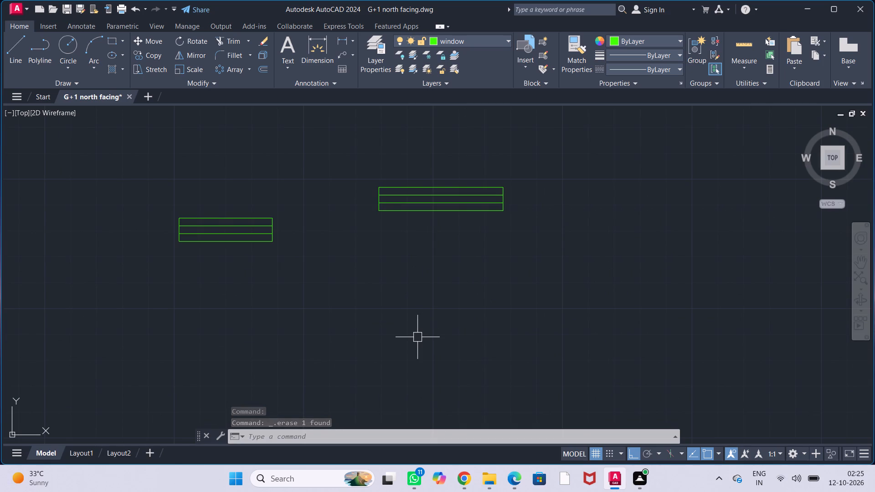
pyautogui.click(500, 37)
pyautogui.click(478, 138)
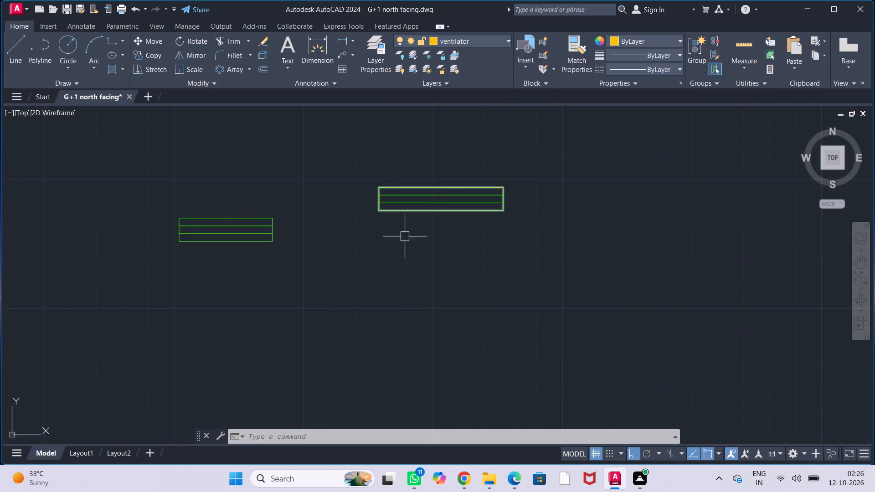
# Draw a 2' by 9" rectangle on the ventilator layer, below the two window symbols.
pyautogui.scroll(1, 381, 272)
pyautogui.moveTo(381, 284); pyautogui.dragTo(381, 253, button='middle')
pyautogui.write('REC')
pyautogui.press('Return')
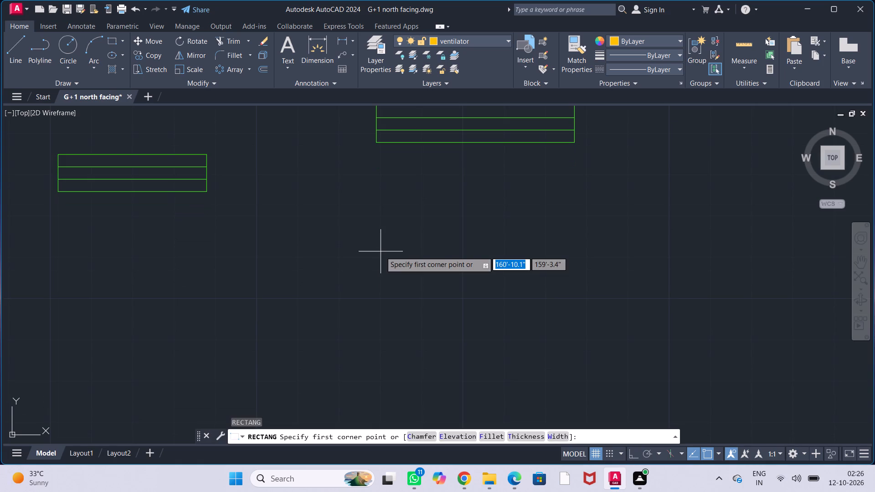
pyautogui.click(365, 271)
pyautogui.write("2'")
pyautogui.press(',')
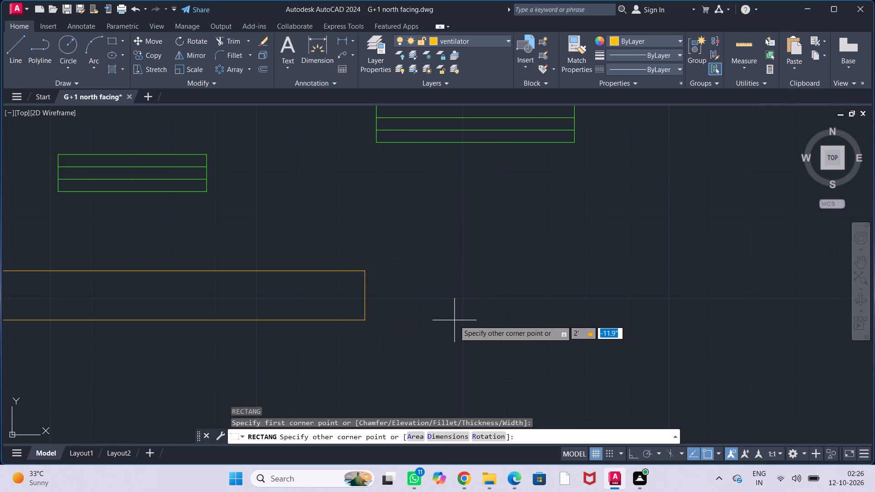
pyautogui.press('9')
pyautogui.hotkey('shift', '"')
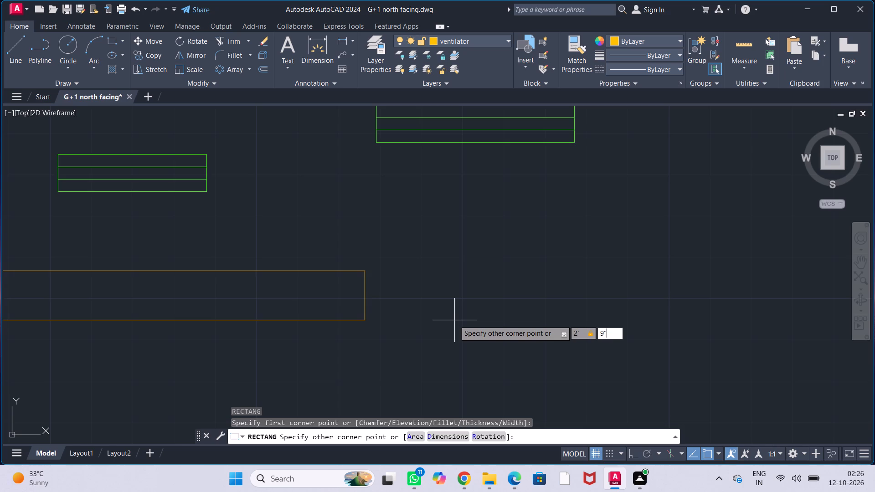
pyautogui.press('Return')
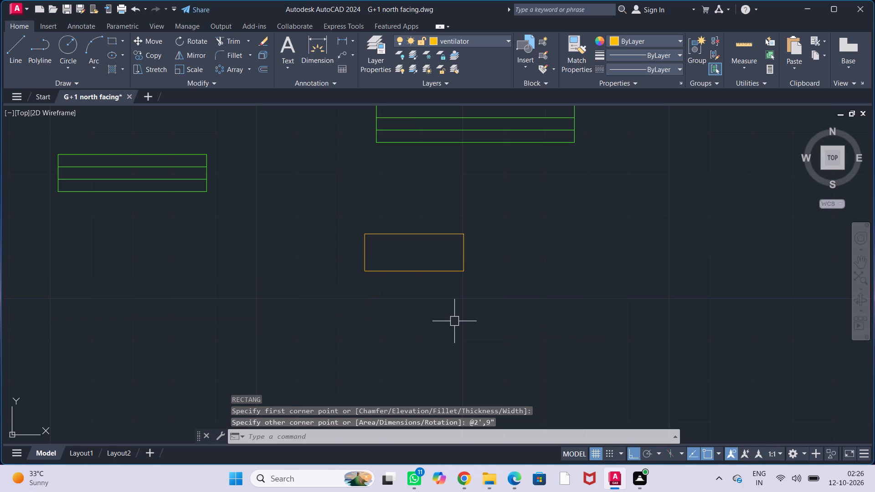
# Draw a horizontal centre line across the 2' ventilator rectangle between the midpoints of its short sides.
pyautogui.press('l')
pyautogui.press('Return')
pyautogui.scroll(2, 399, 258)
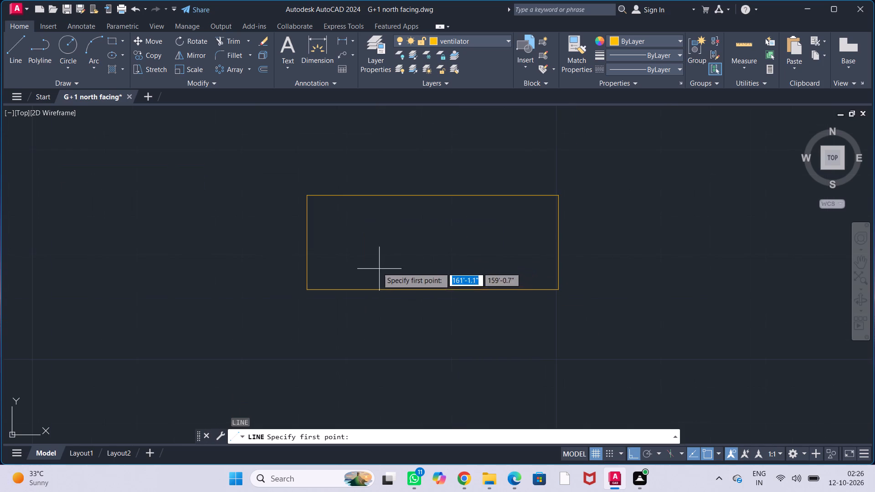
pyautogui.click(309, 241)
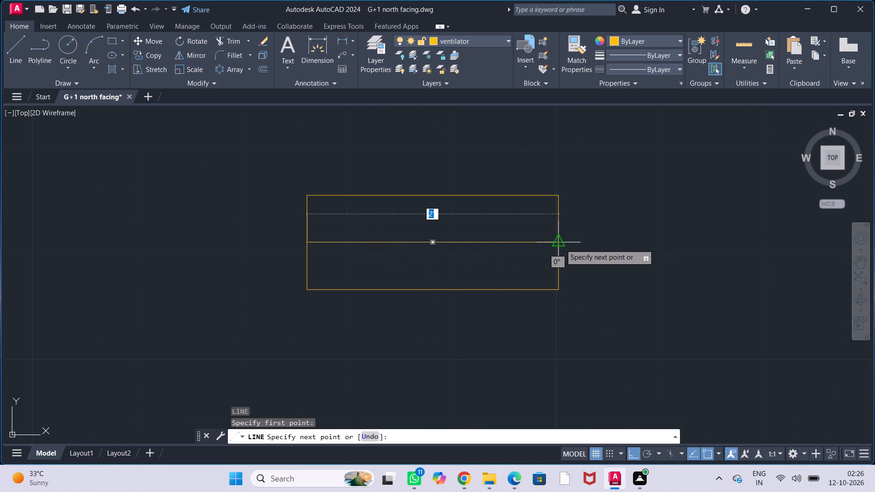
pyautogui.click(561, 244)
pyautogui.press('Escape')
pyautogui.press('Escape')
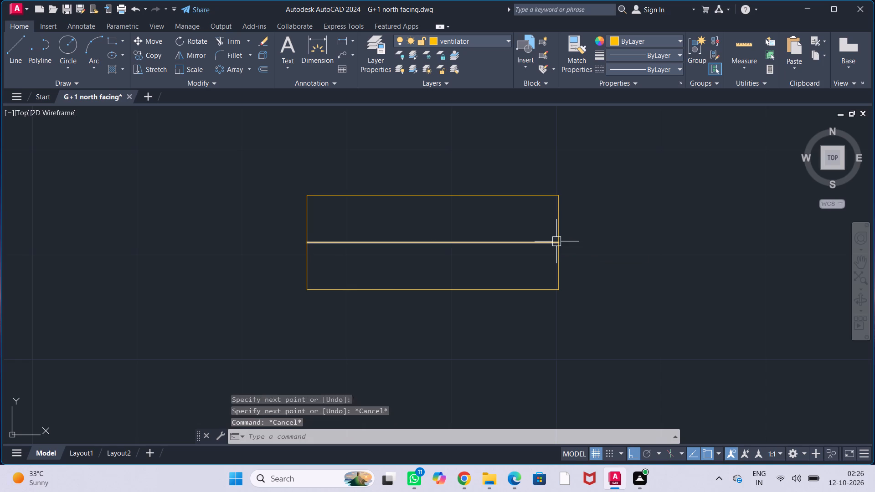
pyautogui.press('Escape')
pyautogui.press('Escape')
# Offset the ventilator rectangle's centre line 1.5" to both sides, above and below.
pyautogui.write('OFF')
pyautogui.press('Return')
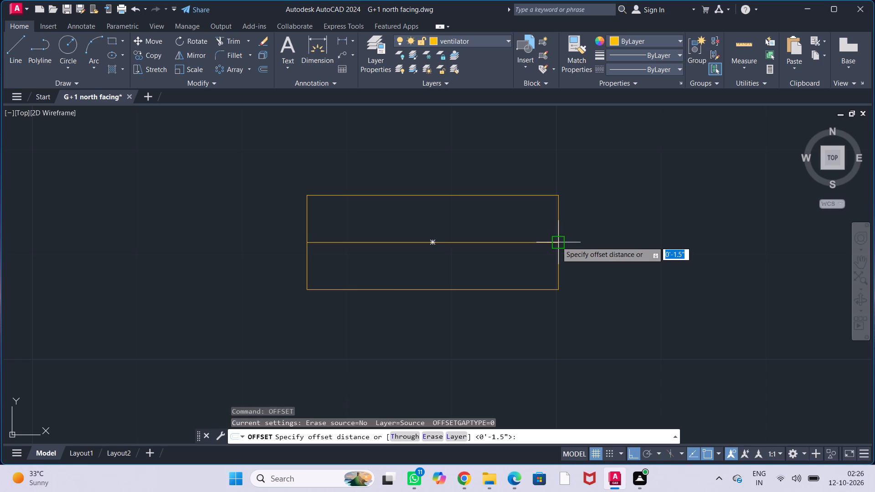
pyautogui.write('1.5')
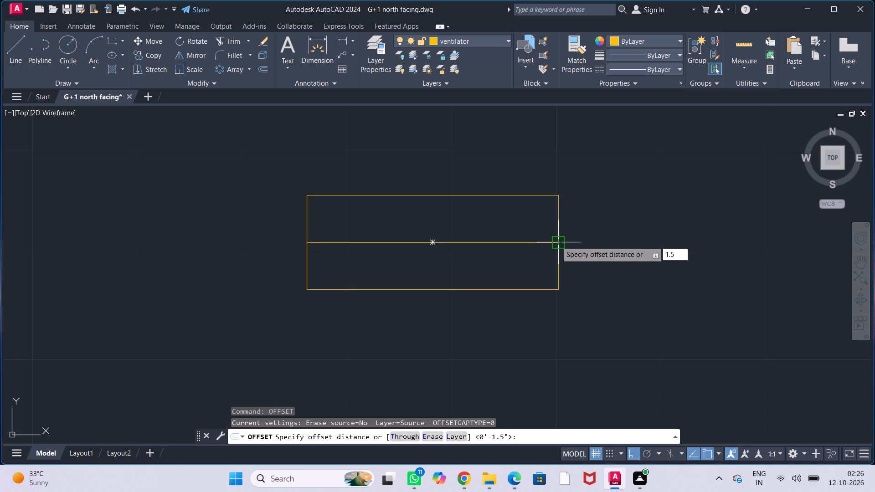
pyautogui.hotkey('shift', '"')
pyautogui.press('Return')
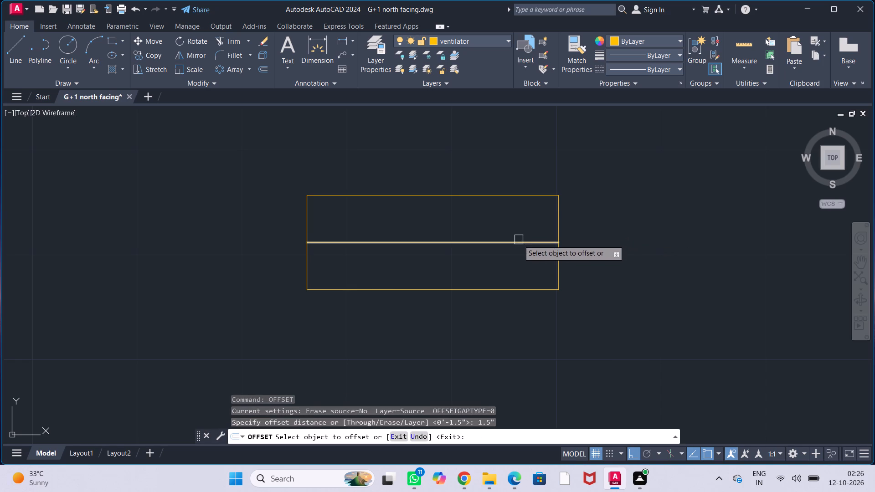
pyautogui.click(519, 242)
pyautogui.click(515, 220)
pyautogui.click(521, 246)
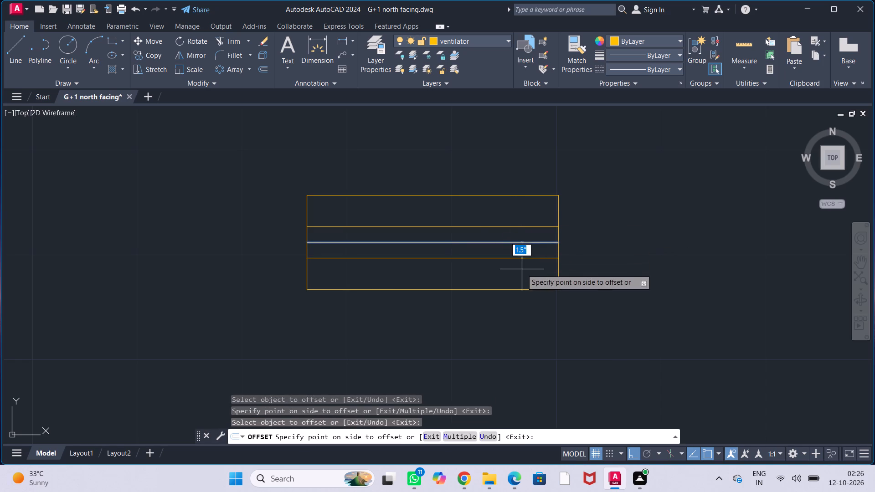
pyautogui.click(522, 269)
pyautogui.press('Escape')
pyautogui.press('Escape')
pyautogui.press('Escape')
pyautogui.press('Escape')
# Delete the original centre line of the ventilator rectangle, keeping the two offset lines.
pyautogui.click(525, 246)
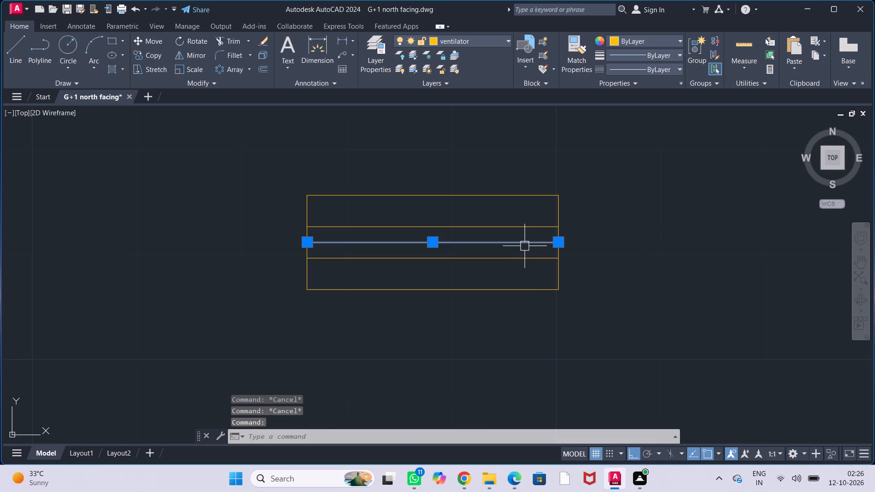
pyautogui.press('Delete')
# Make the Wall layer current.
pyautogui.scroll(-3, 513, 255)
pyautogui.moveTo(551, 258); pyautogui.dragTo(489, 236, button='middle')
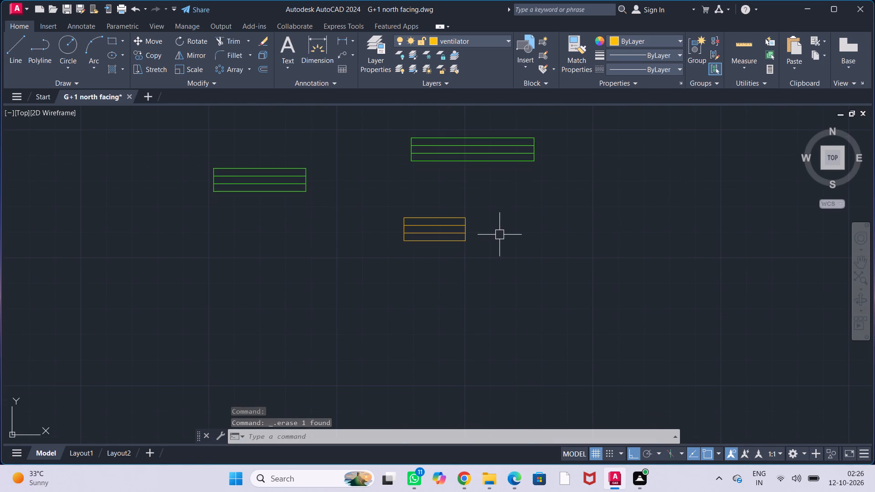
pyautogui.click(474, 41)
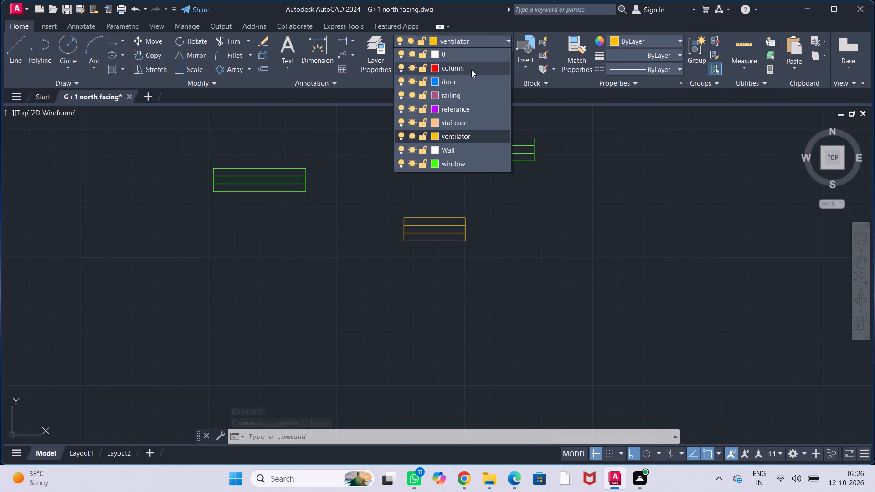
pyautogui.click(468, 149)
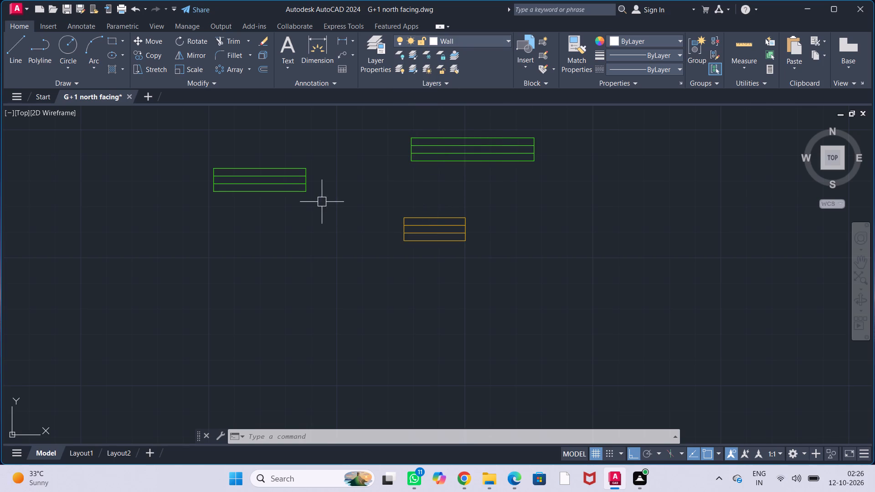
# Copy the shorter window symbol into the opening in the top outer wall of the plan's upper right room.
pyautogui.click(277, 192)
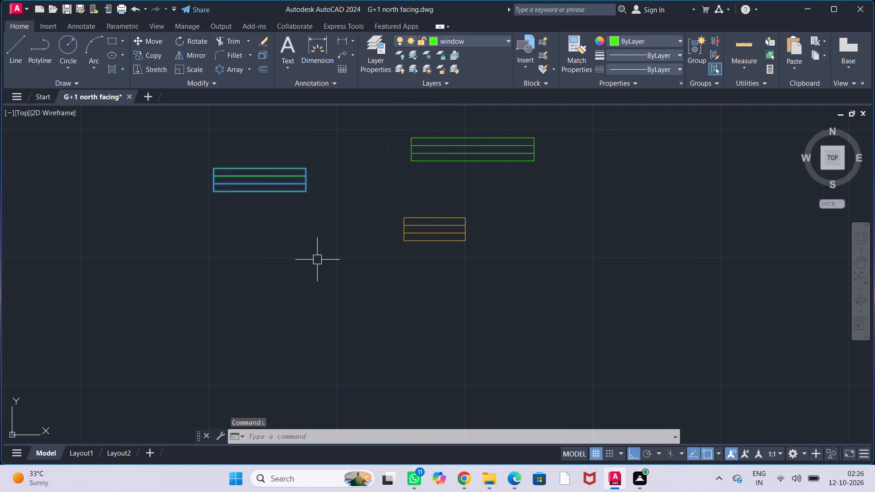
pyautogui.scroll(-1, 318, 257)
pyautogui.write('CO')
pyautogui.press('Return')
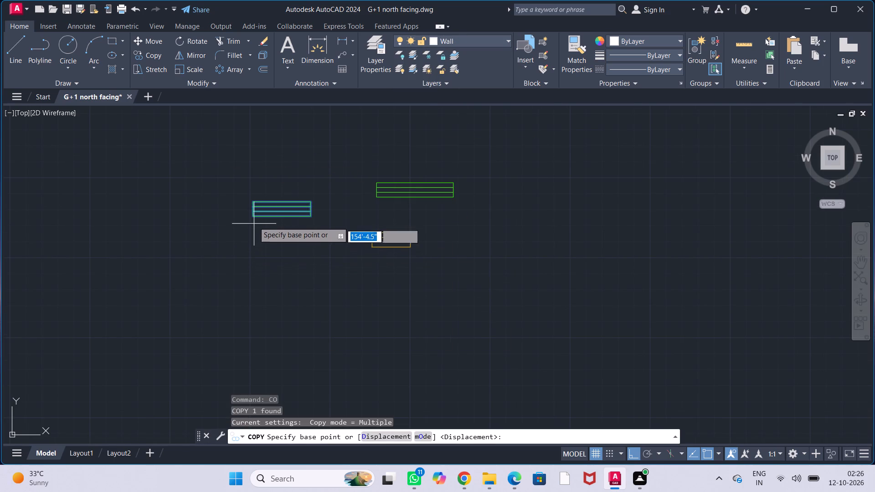
pyautogui.click(254, 212)
pyautogui.scroll(-2, 258, 313)
pyautogui.moveTo(270, 324); pyautogui.dragTo(299, 175, button='middle')
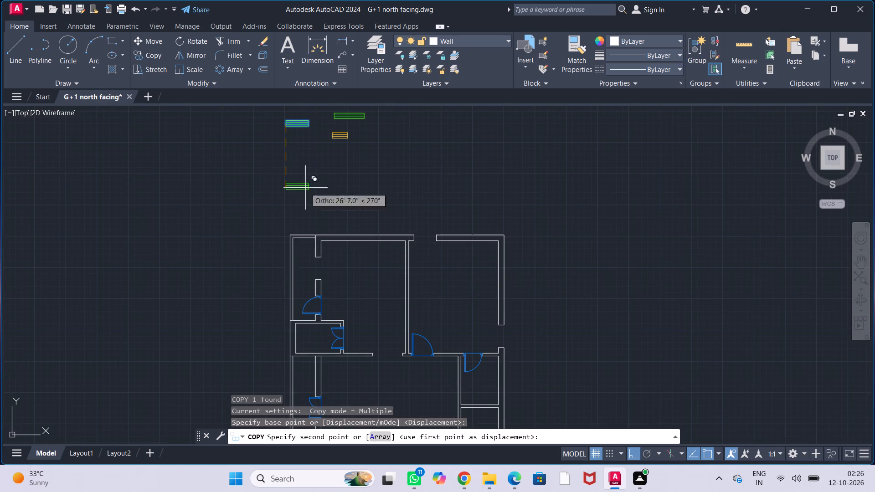
pyautogui.moveTo(413, 261); pyautogui.dragTo(329, 309, button='middle')
pyautogui.scroll(3, 340, 287)
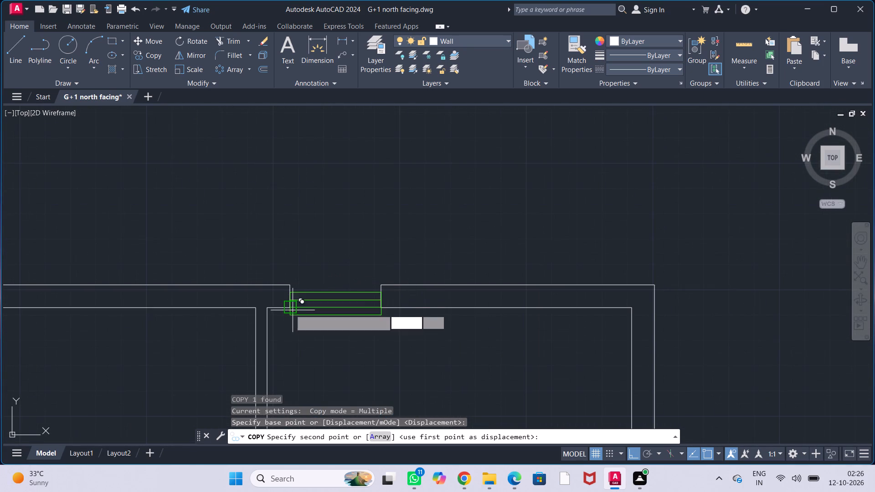
pyautogui.click(290, 307)
pyautogui.scroll(-1, 334, 336)
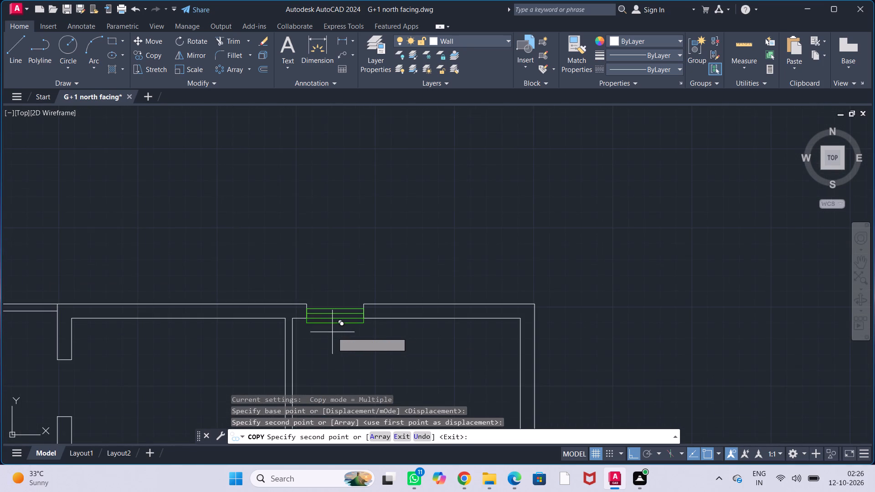
pyautogui.scroll(2, 331, 332)
pyautogui.press('Escape')
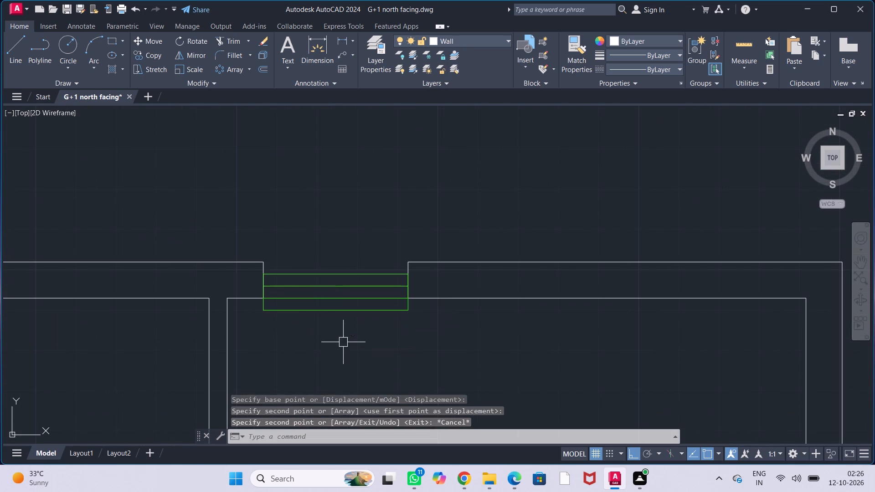
pyautogui.press('Escape')
pyautogui.press('Escape')
pyautogui.press('Escape')
pyautogui.press('Escape')
# Move the copied window up 3" so its lower corner meets the inner wall corner of the opening.
pyautogui.click(376, 317)
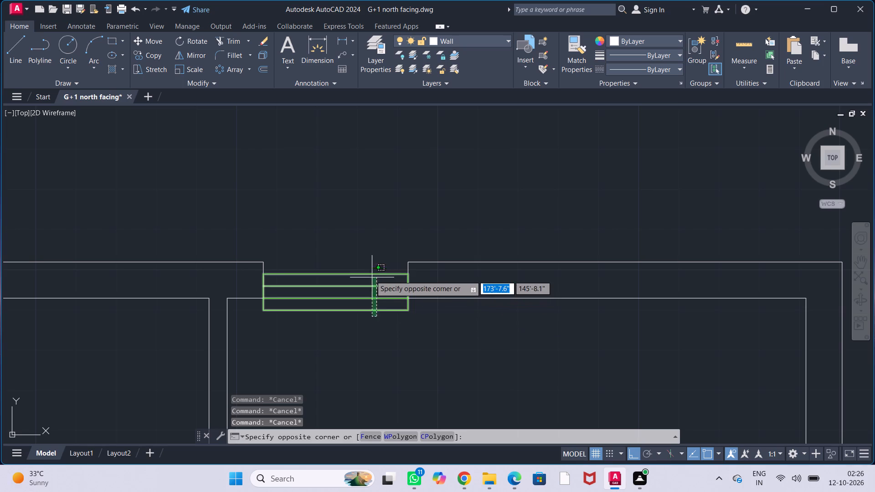
pyautogui.click(368, 272)
pyautogui.press('m')
pyautogui.press('Return')
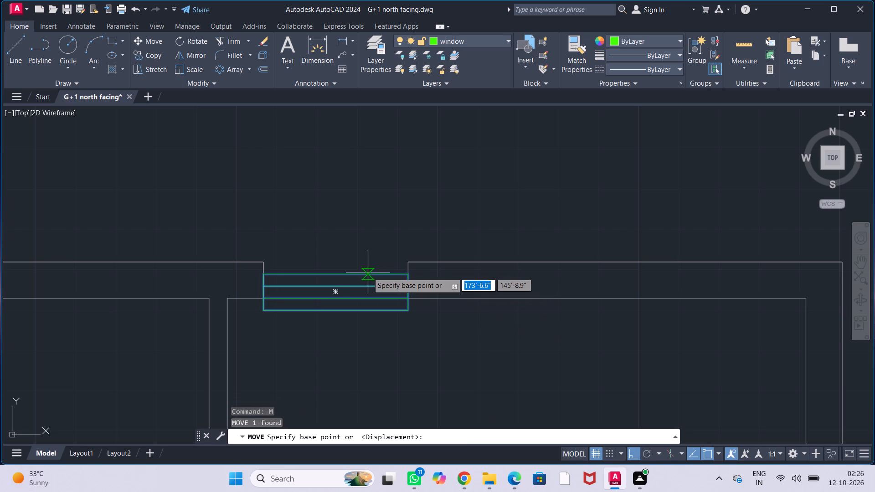
pyautogui.scroll(2, 288, 311)
pyautogui.click(218, 310)
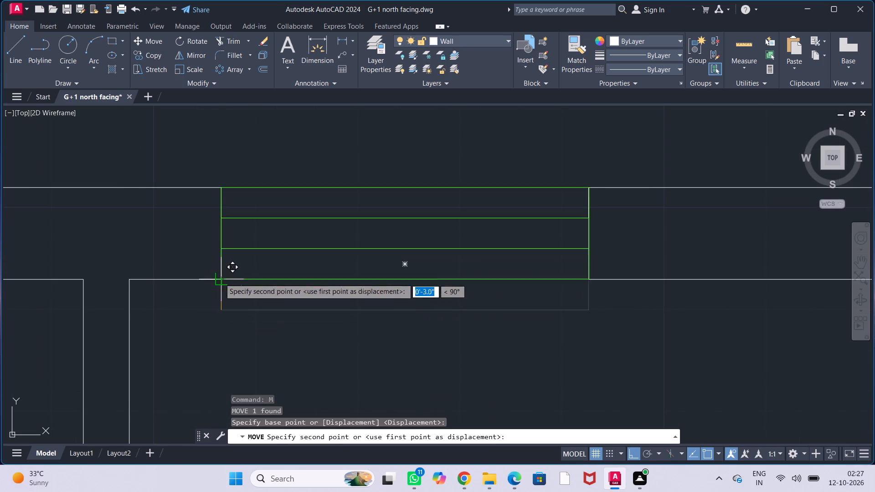
pyautogui.click(221, 276)
pyautogui.press('Escape')
pyautogui.press('Escape')
pyautogui.press('Escape')
pyautogui.press('Escape')
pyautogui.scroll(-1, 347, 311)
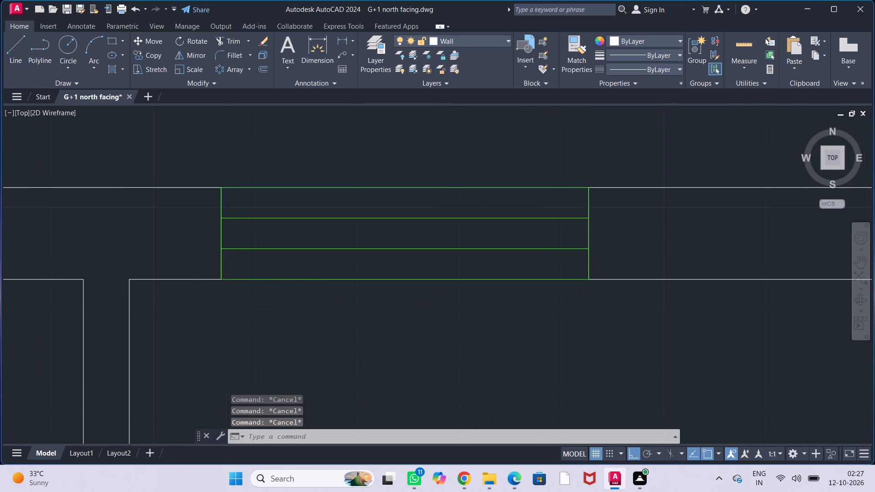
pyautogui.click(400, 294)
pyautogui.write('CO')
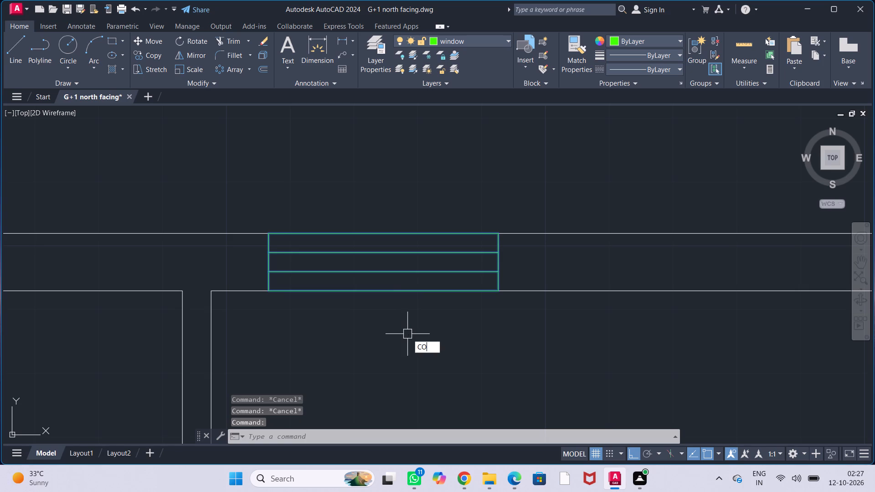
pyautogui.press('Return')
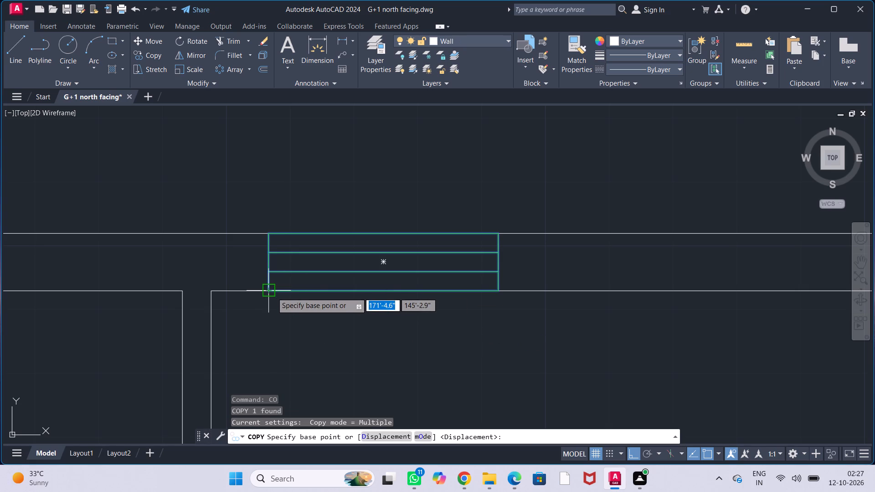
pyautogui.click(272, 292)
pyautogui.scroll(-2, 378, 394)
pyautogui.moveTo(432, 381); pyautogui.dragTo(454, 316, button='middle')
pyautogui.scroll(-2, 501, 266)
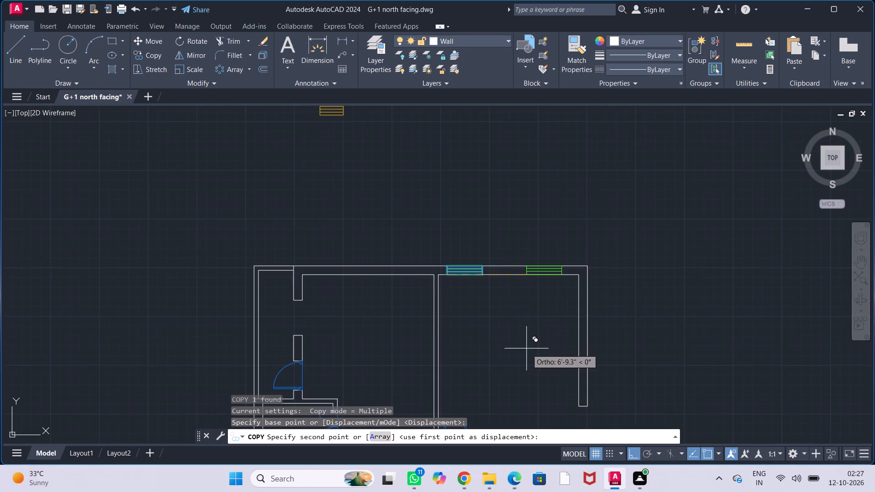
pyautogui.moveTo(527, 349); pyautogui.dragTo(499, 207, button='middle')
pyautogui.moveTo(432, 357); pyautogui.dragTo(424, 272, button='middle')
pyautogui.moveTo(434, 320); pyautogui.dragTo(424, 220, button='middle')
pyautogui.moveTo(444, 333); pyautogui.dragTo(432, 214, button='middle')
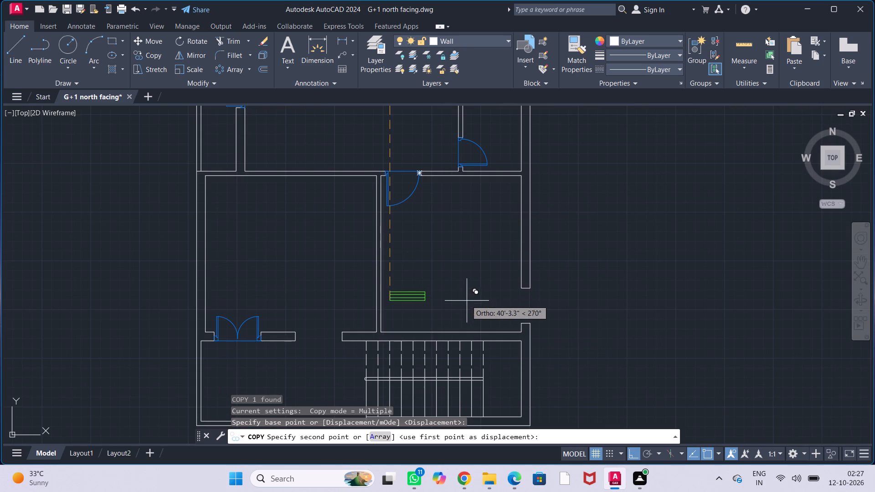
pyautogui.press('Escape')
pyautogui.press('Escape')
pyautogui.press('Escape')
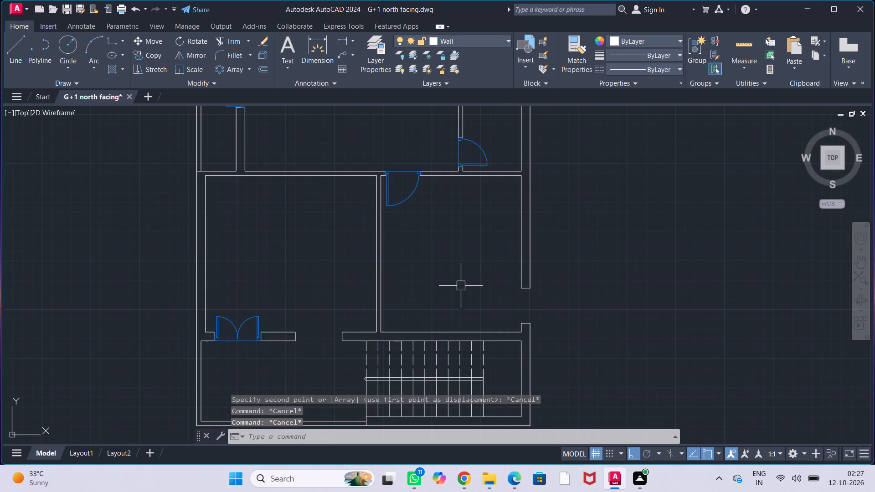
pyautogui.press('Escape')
# Copy the top-wall window symbol into the room just below it, beside the partition wall.
pyautogui.scroll(-2, 460, 280)
pyautogui.moveTo(463, 277); pyautogui.dragTo(456, 386, button='middle')
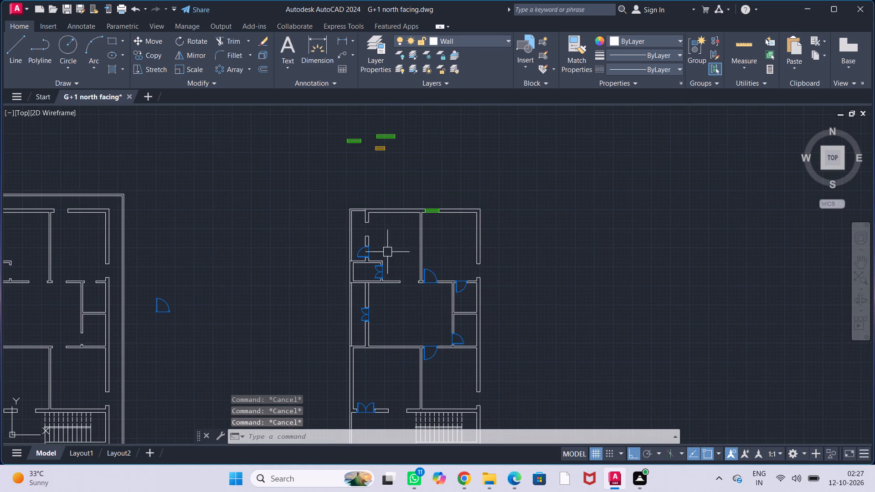
pyautogui.moveTo(402, 236); pyautogui.dragTo(322, 275, button='middle')
pyautogui.moveTo(314, 280); pyautogui.dragTo(391, 246, button='middle')
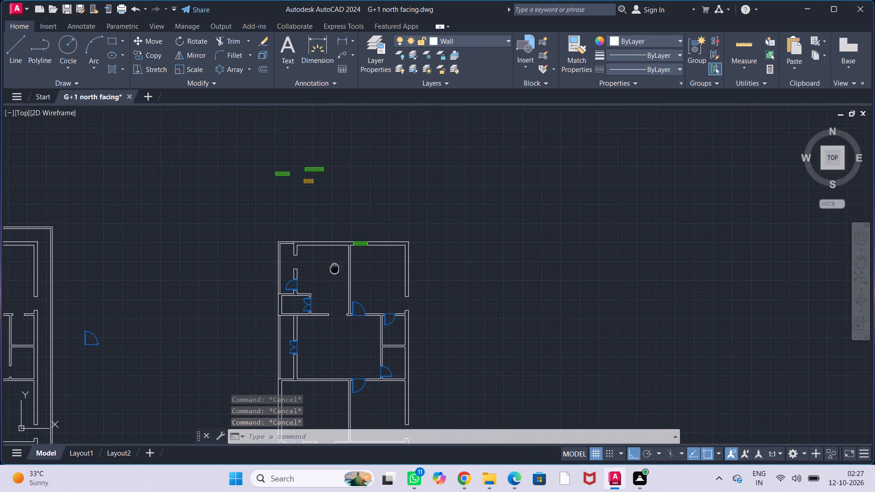
pyautogui.moveTo(391, 246); pyautogui.dragTo(367, 266, button='middle')
pyautogui.scroll(3, 428, 256)
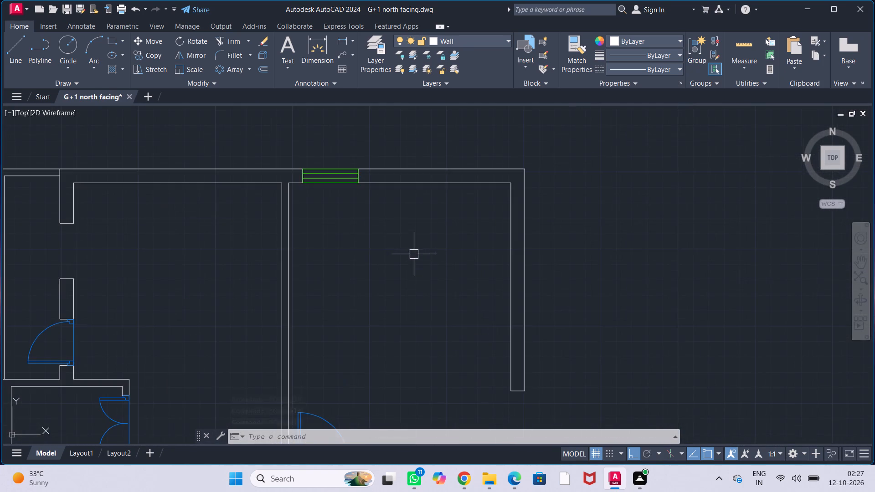
pyautogui.moveTo(412, 263); pyautogui.dragTo(397, 234, button='middle')
pyautogui.click(309, 150)
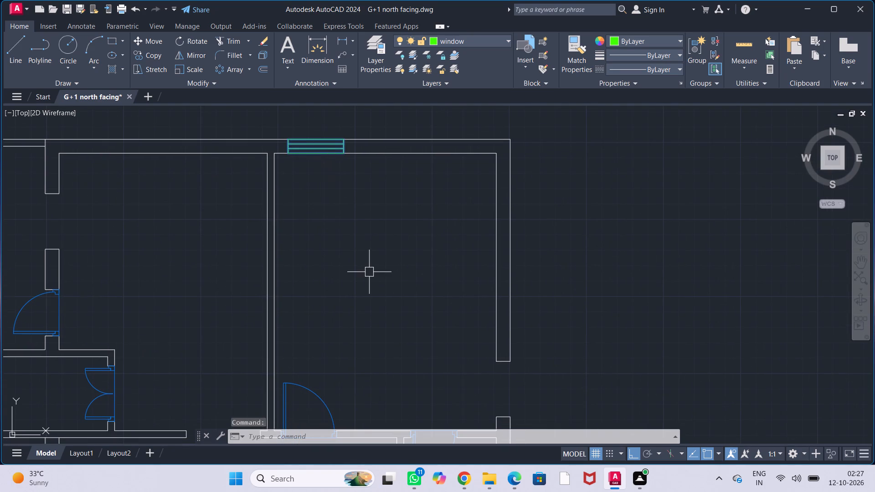
pyautogui.write('CO')
pyautogui.press('Return')
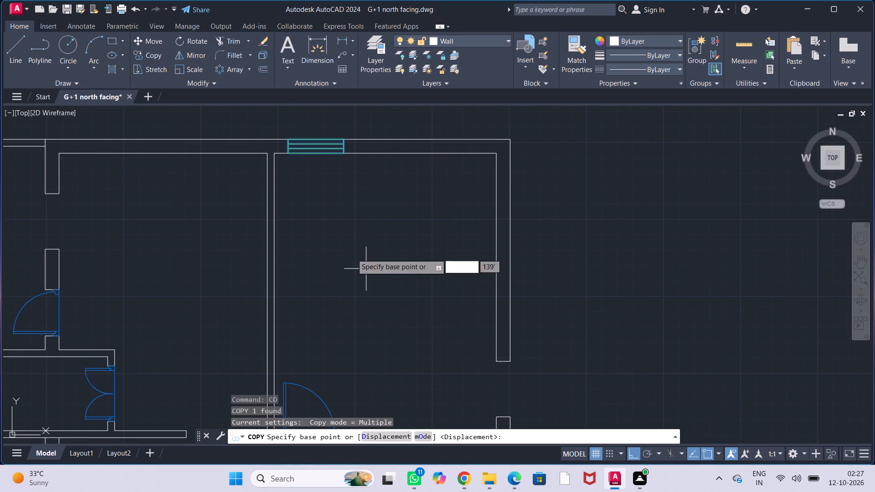
pyautogui.moveTo(287, 156); pyautogui.dragTo(286, 168)
pyautogui.click(279, 247)
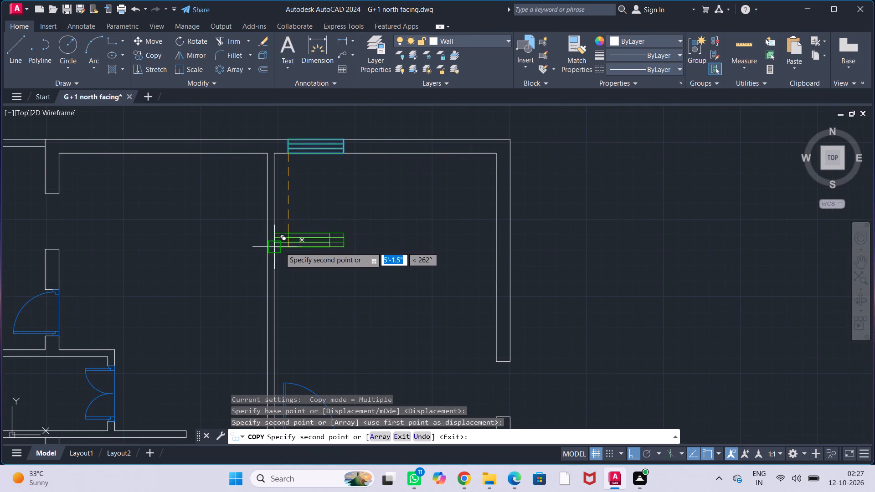
pyautogui.press('Escape')
pyautogui.press('Escape')
pyautogui.press('Escape')
pyautogui.press('Escape')
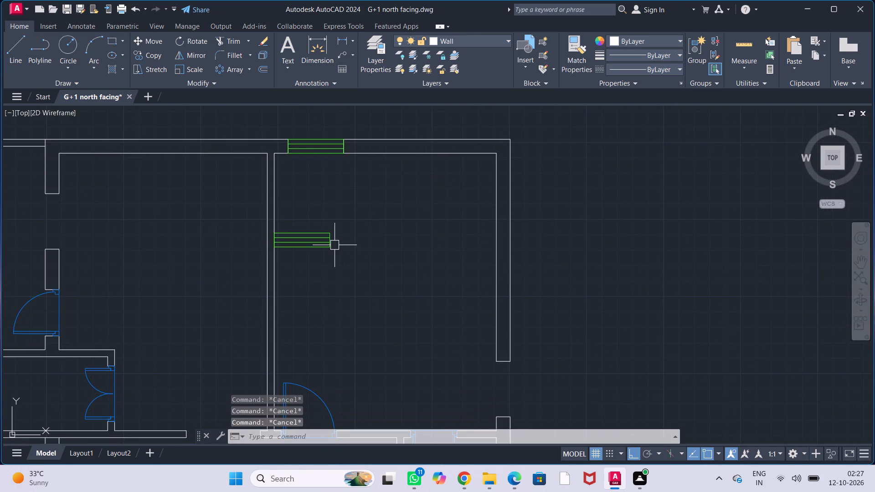
# Rotate the new window copy 90° clockwise about its upper right corner so it stands vertical.
pyautogui.click(323, 244)
pyautogui.write('RO')
pyautogui.press('Return')
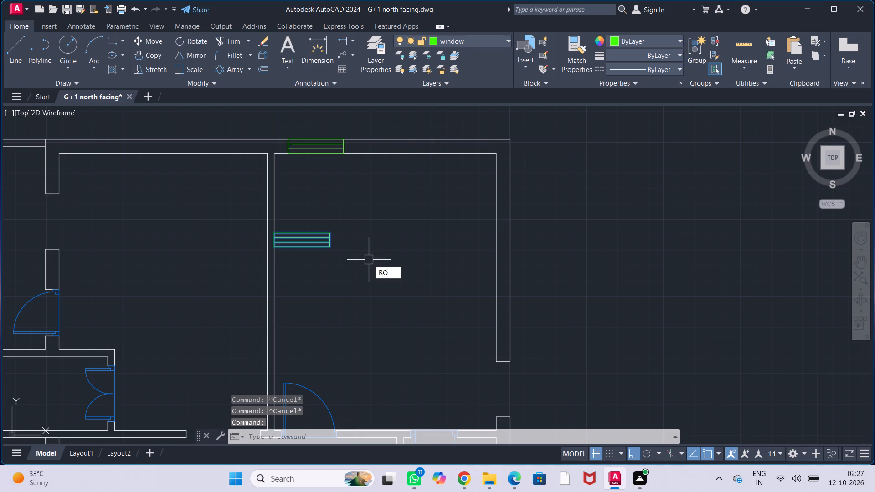
pyautogui.click(324, 233)
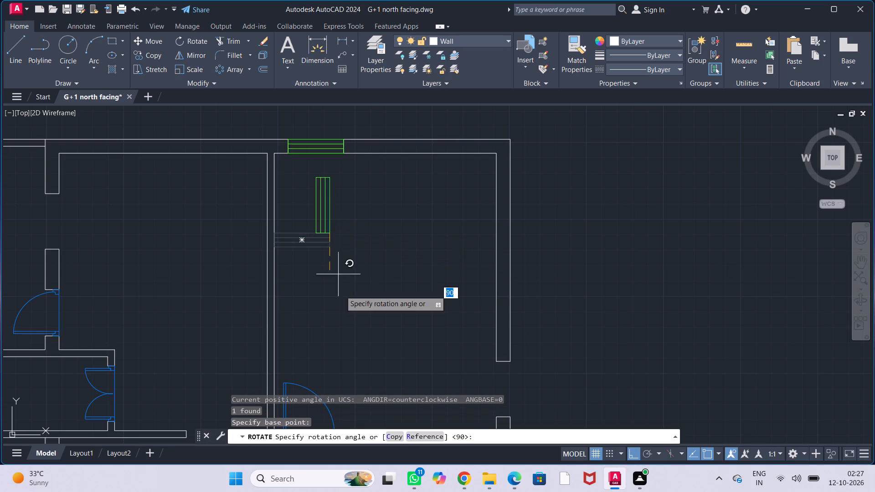
pyautogui.click(339, 317)
pyautogui.press('Escape')
pyautogui.press('Escape')
pyautogui.press('Escape')
pyautogui.press('Escape')
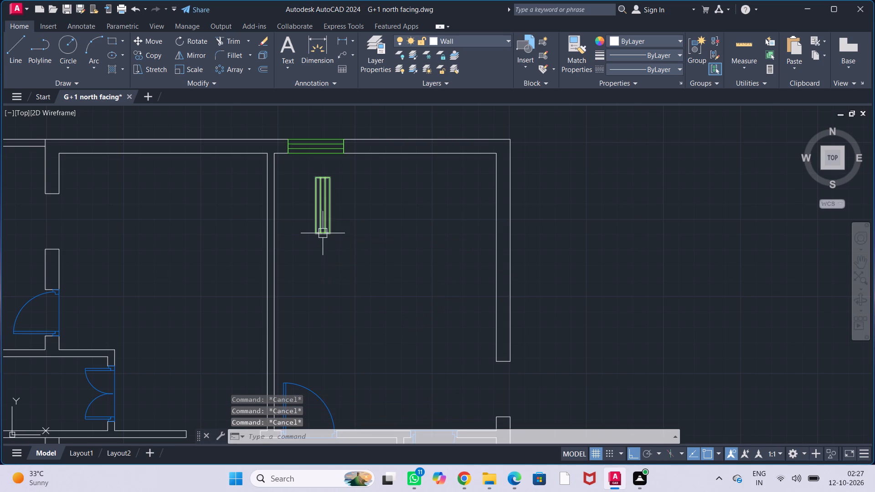
# Move the vertical window by its lower right corner into the opening in the upper right room's right outer wall.
pyautogui.moveTo(323, 233); pyautogui.dragTo(333, 240)
pyautogui.press('m')
pyautogui.press('Return')
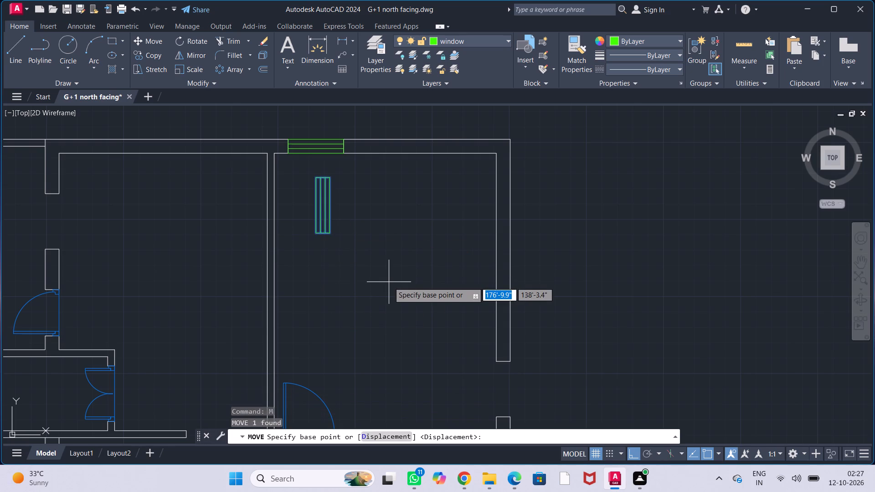
pyautogui.scroll(2, 355, 241)
pyautogui.moveTo(284, 222); pyautogui.dragTo(304, 231)
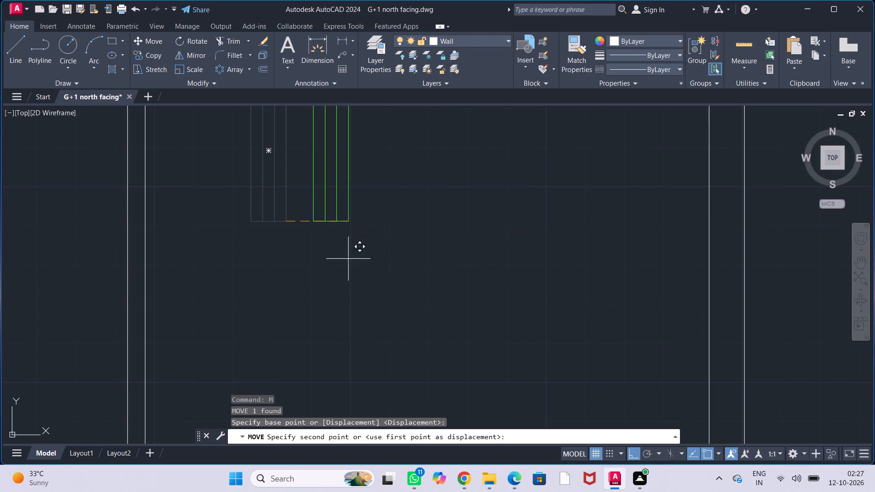
pyautogui.scroll(-2, 525, 358)
pyautogui.moveTo(540, 380); pyautogui.dragTo(488, 228, button='middle')
pyautogui.moveTo(503, 287); pyautogui.dragTo(493, 250, button='middle')
pyautogui.scroll(2, 566, 306)
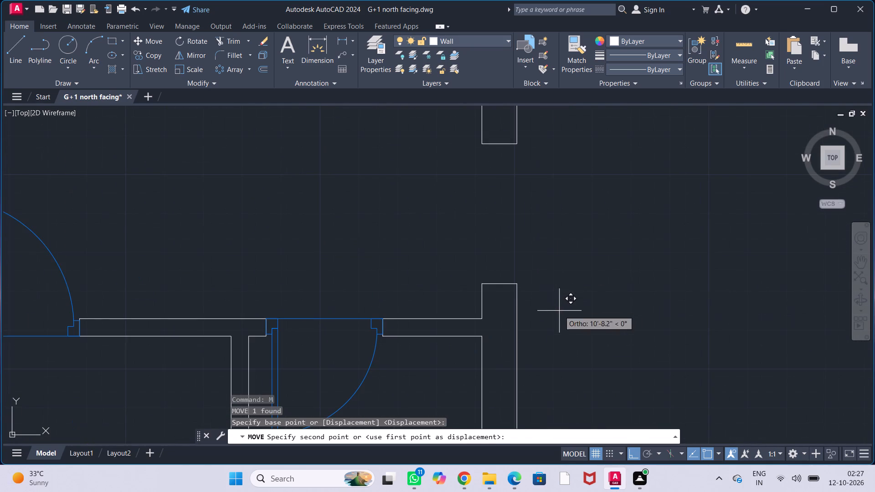
pyautogui.click(514, 281)
# Copy the right-wall window 28' straight down into the opening in the lower right room's right outer wall.
pyautogui.scroll(-3, 566, 289)
pyautogui.moveTo(592, 335); pyautogui.dragTo(575, 262, button='middle')
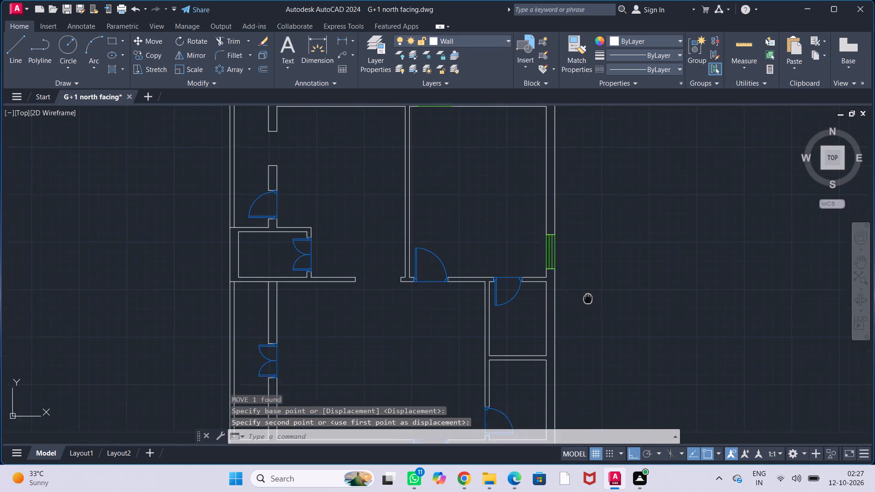
pyautogui.moveTo(575, 262); pyautogui.dragTo(570, 249, button='middle')
pyautogui.moveTo(597, 367); pyautogui.dragTo(590, 346, button='middle')
pyautogui.click(520, 166)
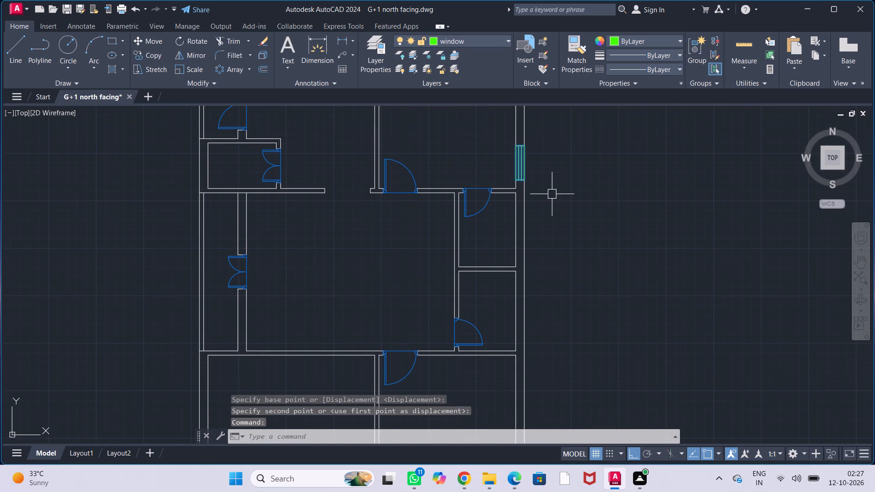
pyautogui.write('CO')
pyautogui.press('Return')
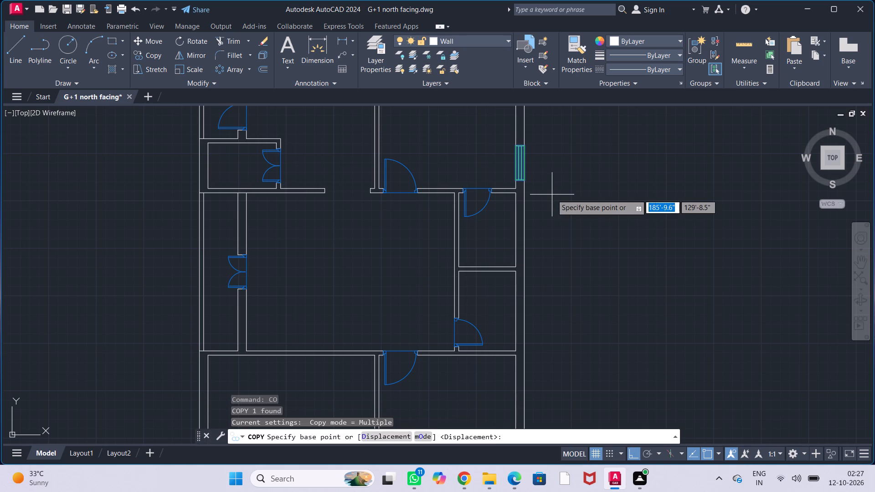
pyautogui.click(526, 179)
pyautogui.scroll(-2, 551, 287)
pyautogui.moveTo(563, 343); pyautogui.dragTo(555, 315, button='middle')
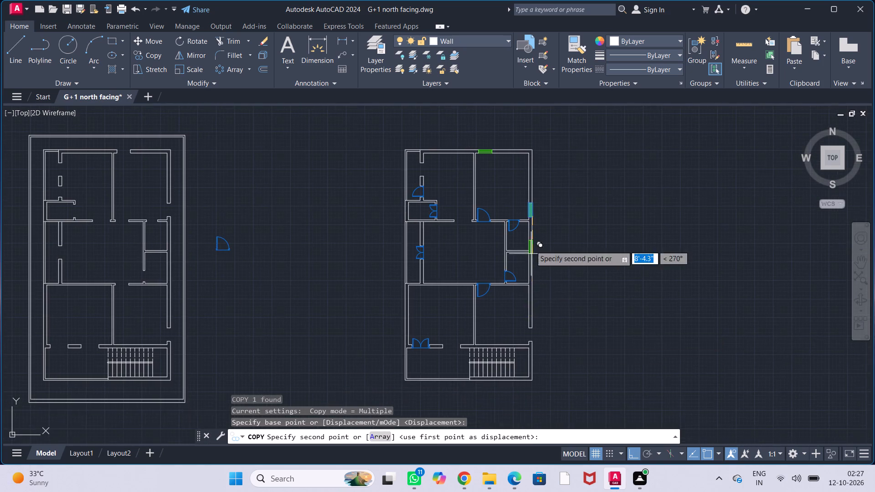
pyautogui.scroll(3, 533, 331)
pyautogui.click(518, 378)
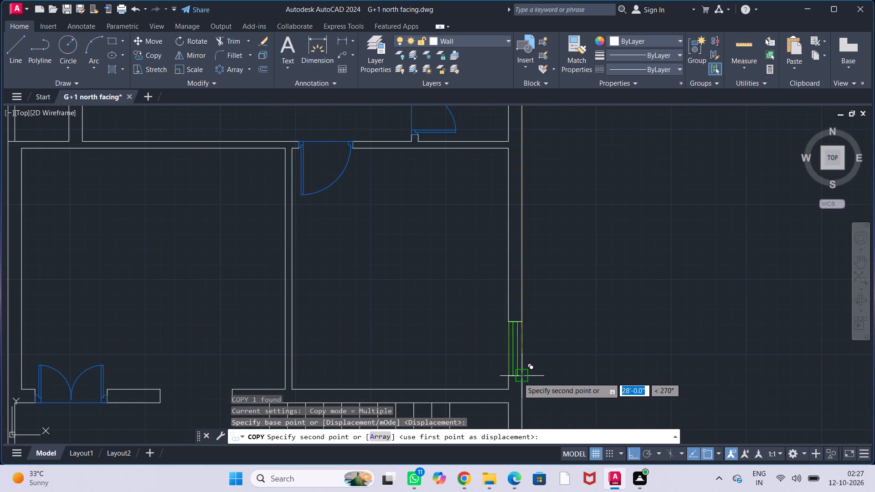
pyautogui.press('Escape')
pyautogui.press('Escape')
pyautogui.press('Escape')
pyautogui.press('Escape')
pyautogui.press('Escape')
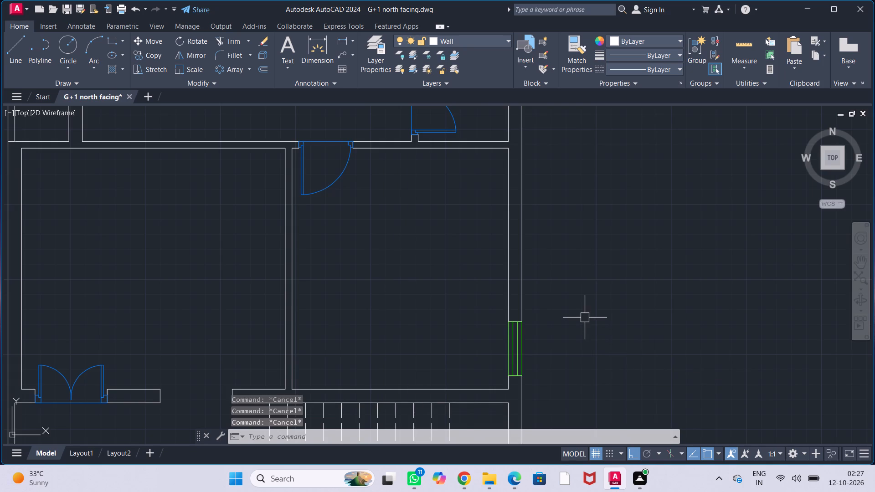
# Measure the height of the opening above the single door in the upper left room's left wall.
pyautogui.scroll(-2, 585, 318)
pyautogui.moveTo(587, 331); pyautogui.dragTo(592, 302, button='middle')
pyautogui.moveTo(623, 272); pyautogui.dragTo(623, 275, button='middle')
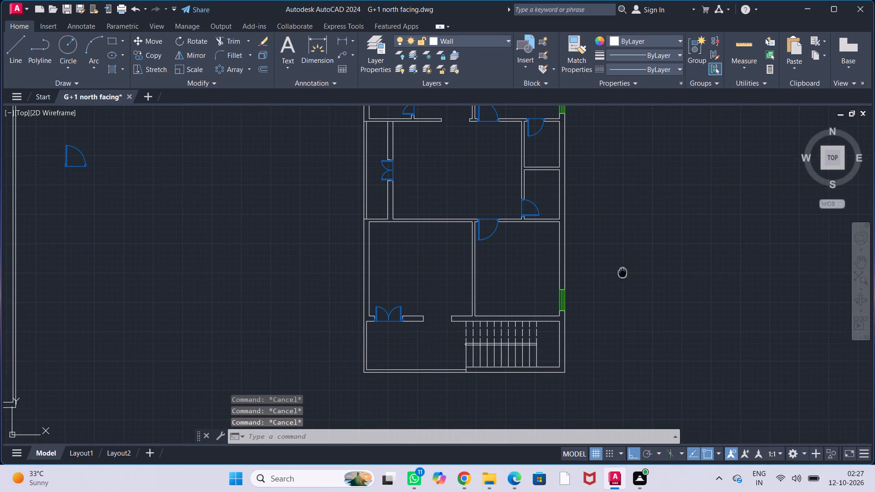
pyautogui.moveTo(623, 275); pyautogui.dragTo(644, 339, button='middle')
pyautogui.moveTo(551, 334); pyautogui.dragTo(558, 392, button='middle')
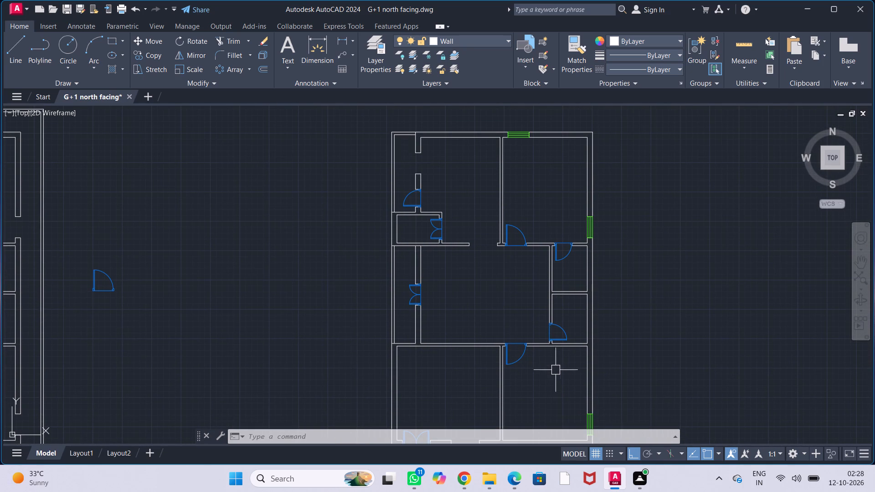
pyautogui.moveTo(457, 300); pyautogui.dragTo(455, 322, button='middle')
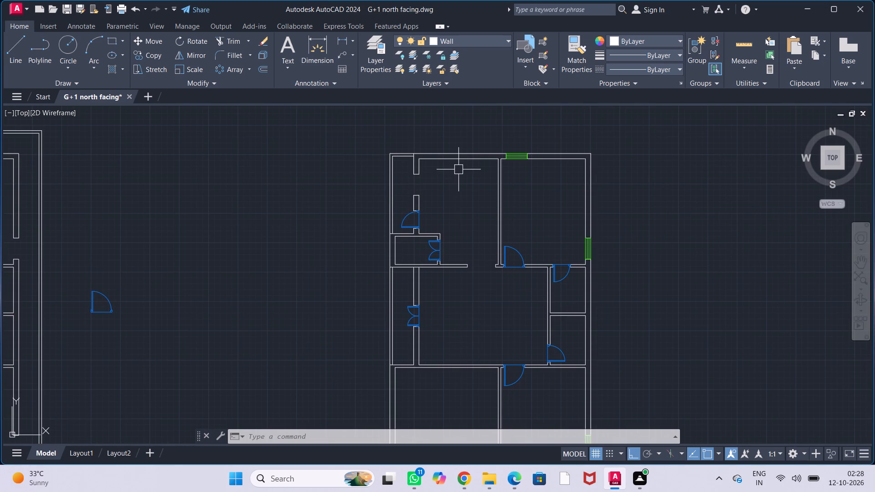
pyautogui.scroll(2, 419, 186)
pyautogui.write('DLI')
pyautogui.press('Return')
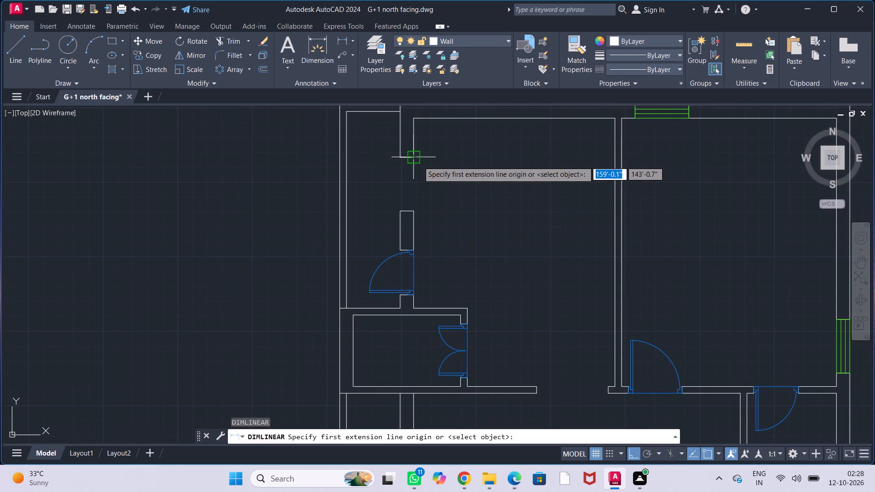
pyautogui.click(416, 159)
pyautogui.click(413, 211)
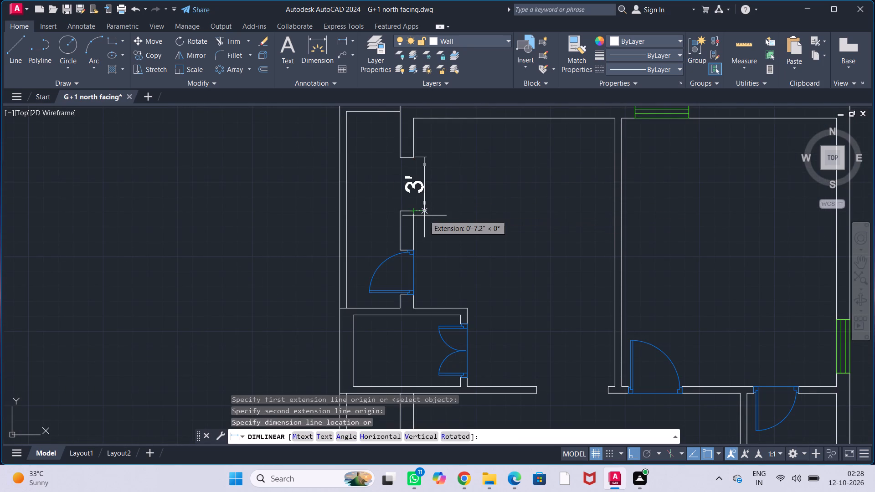
pyautogui.press('Escape')
pyautogui.press('Escape')
pyautogui.press('Escape')
pyautogui.press('Escape')
pyautogui.press('Escape')
pyautogui.press('Escape')
# Copy the upper right room's vertical window into the opening above the single door in the upper left room's left wall.
pyautogui.moveTo(479, 211); pyautogui.dragTo(429, 190, button='middle')
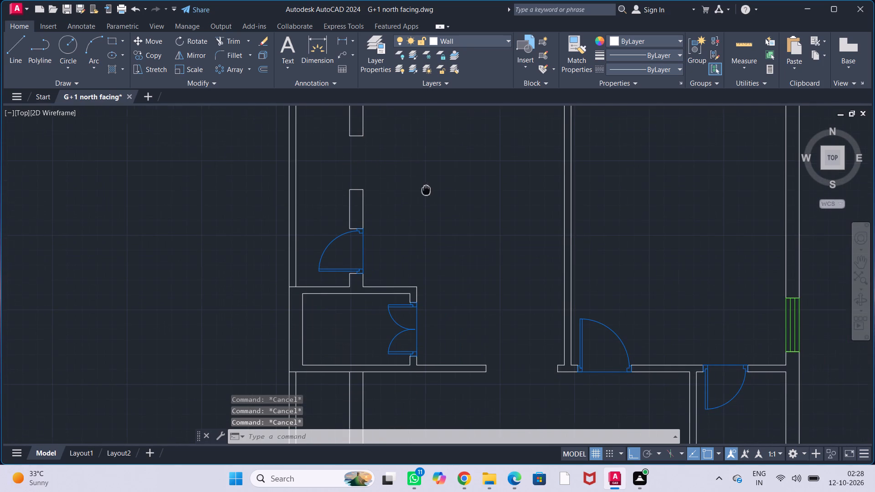
pyautogui.click(793, 331)
pyautogui.write('CO')
pyautogui.press('Return')
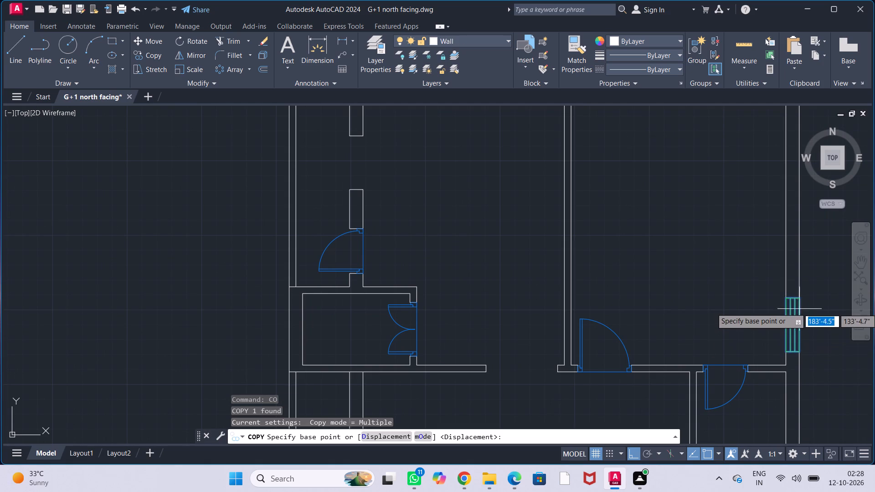
pyautogui.click(783, 298)
pyautogui.moveTo(504, 190); pyautogui.dragTo(552, 316, button='middle')
pyautogui.scroll(2, 411, 277)
pyautogui.click(371, 239)
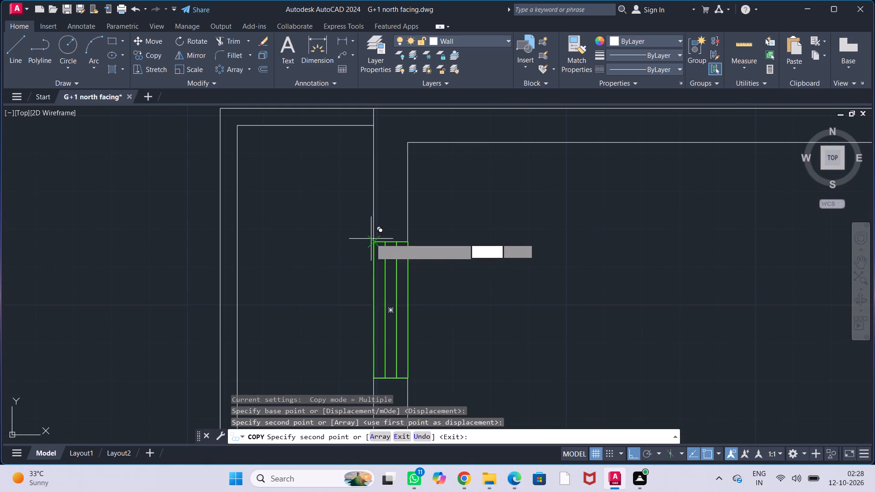
pyautogui.press('Escape')
pyautogui.press('Escape')
pyautogui.press('Escape')
pyautogui.press('Escape')
pyautogui.press('Escape')
# Draw a 9" line across the left outer wall of the small double-door room, starting at the inner face's midpoint.
pyautogui.scroll(-1, 500, 262)
pyautogui.moveTo(552, 312); pyautogui.dragTo(510, 266, button='middle')
pyautogui.scroll(-1, 514, 269)
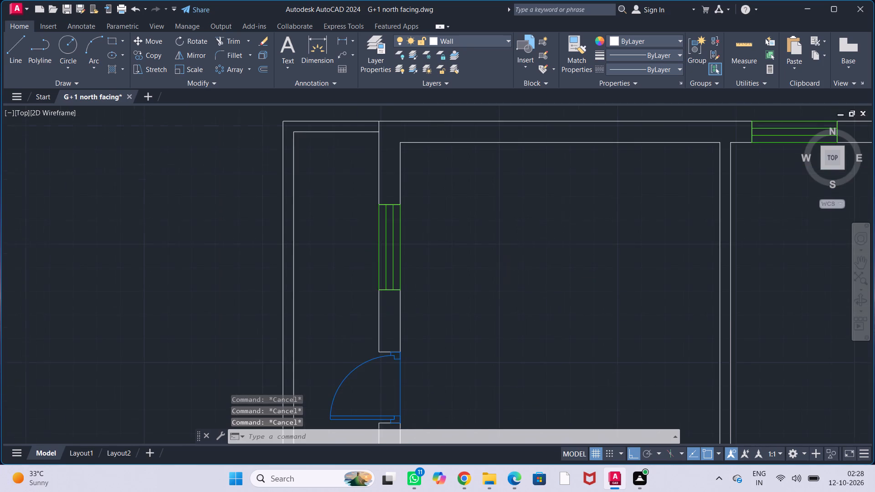
pyautogui.moveTo(525, 290); pyautogui.dragTo(474, 252, button='middle')
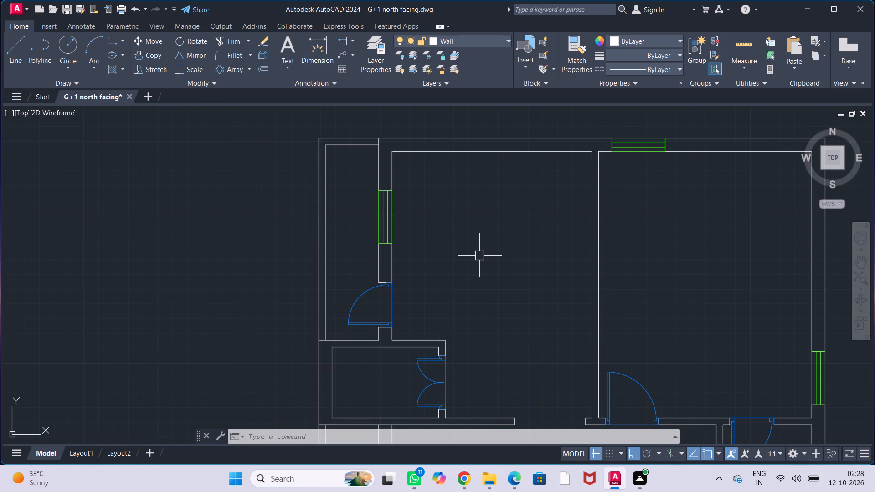
pyautogui.moveTo(474, 258); pyautogui.dragTo(467, 225, button='middle')
pyautogui.scroll(-1, 465, 230)
pyautogui.moveTo(473, 238); pyautogui.dragTo(434, 232, button='middle')
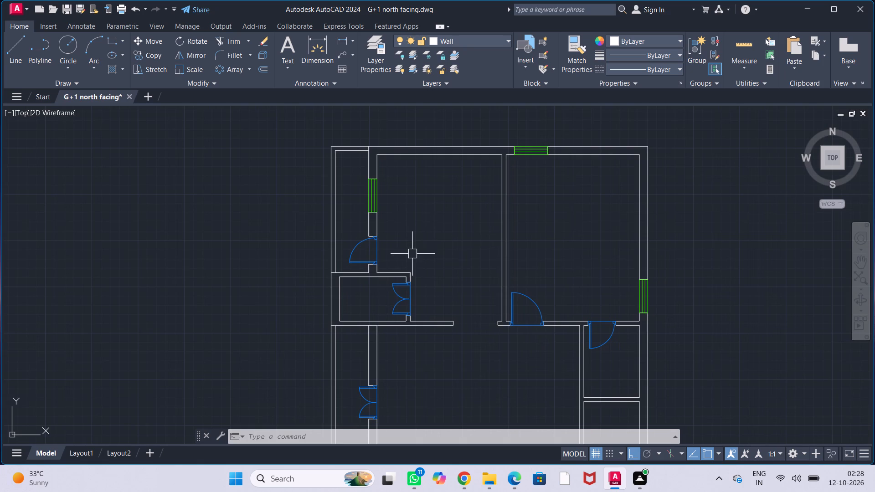
pyautogui.moveTo(413, 255); pyautogui.dragTo(416, 229, button='middle')
pyautogui.scroll(1, 416, 227)
pyautogui.moveTo(319, 290); pyautogui.dragTo(321, 279, button='middle')
pyautogui.scroll(1, 318, 287)
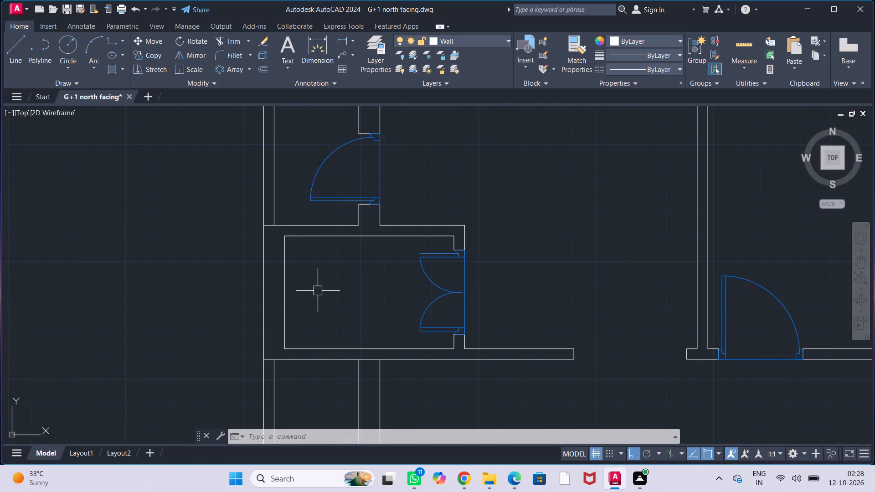
pyautogui.press('l')
pyautogui.press('Return')
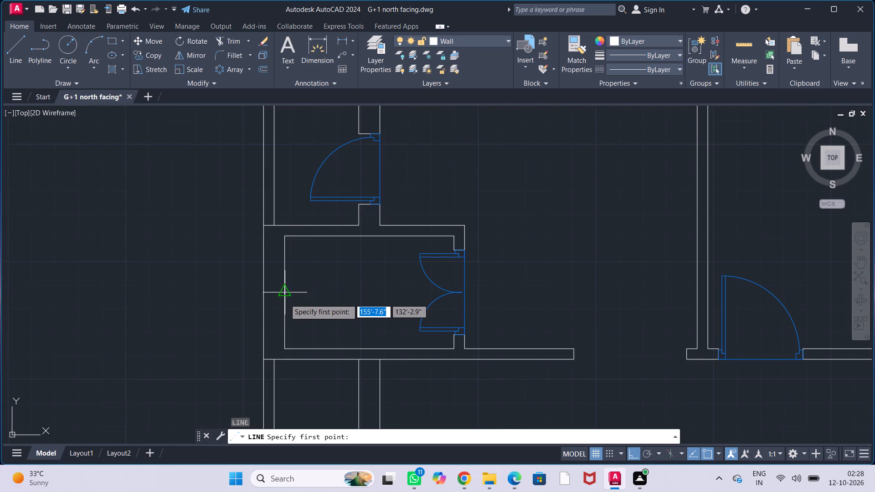
pyautogui.click(286, 296)
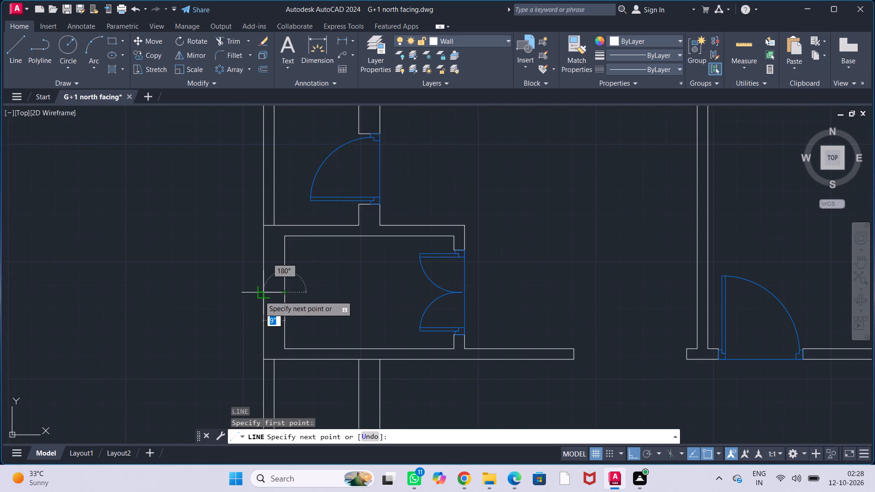
pyautogui.click(259, 296)
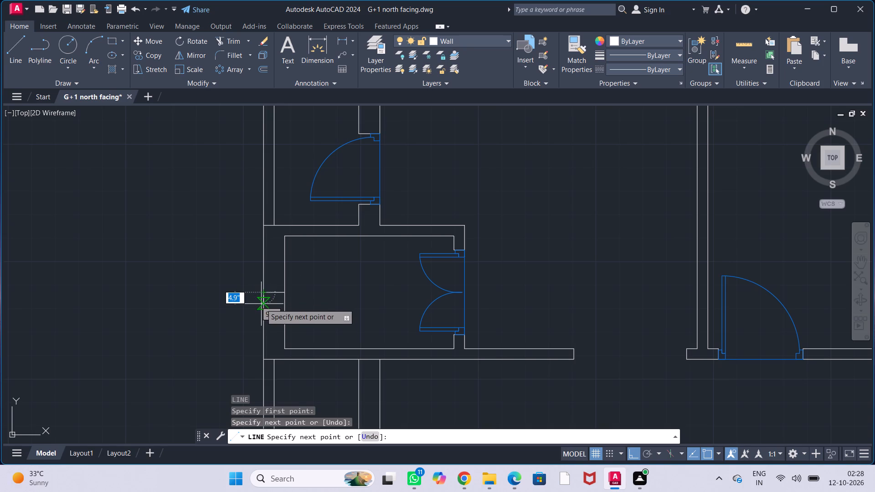
pyautogui.press('Escape')
pyautogui.press('Escape')
pyautogui.press('Escape')
pyautogui.press('Escape')
# Offset the line across the small room's left wall by 1' both upward and downward.
pyautogui.scroll(1, 265, 289)
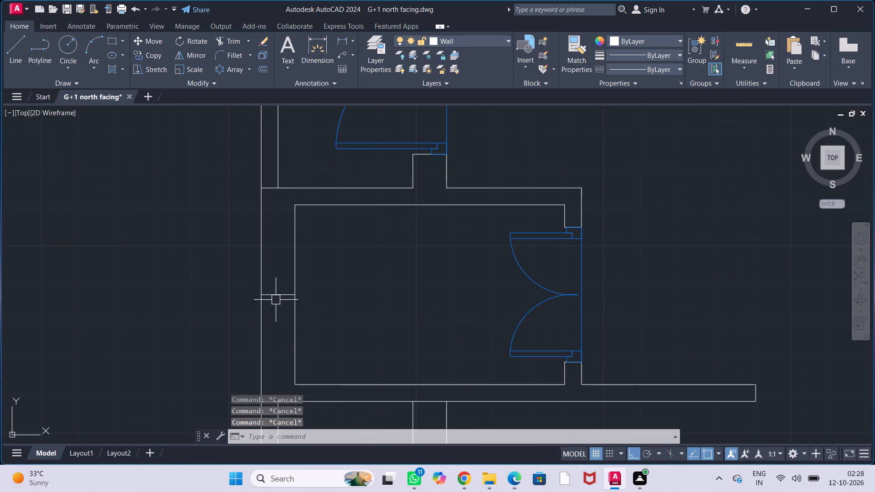
pyautogui.write('OFF')
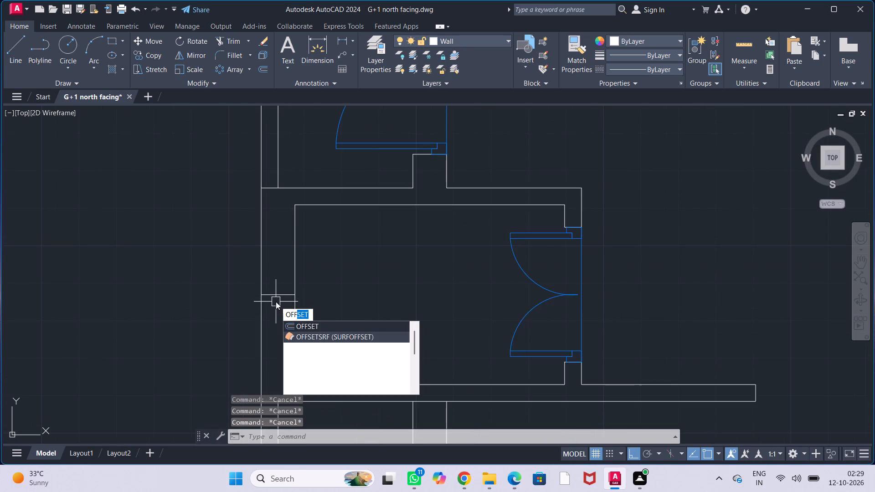
pyautogui.press('Return')
pyautogui.write("1'")
pyautogui.press('Return')
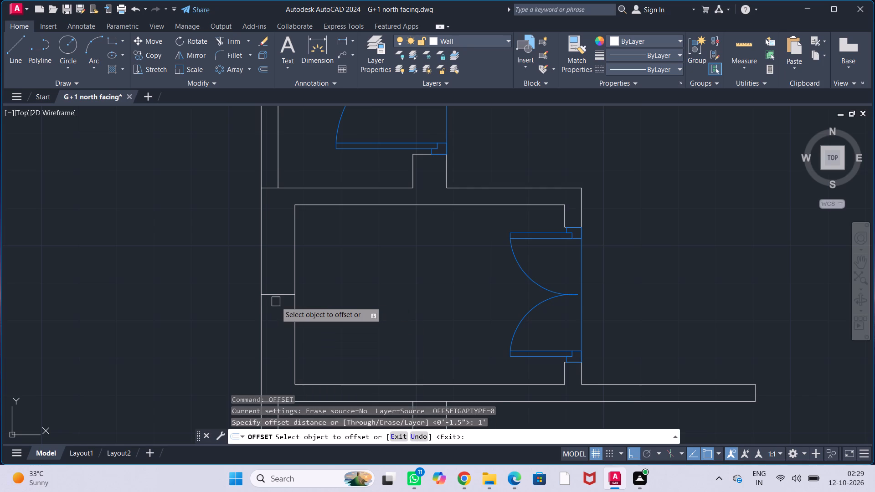
pyautogui.click(275, 293)
pyautogui.click(280, 247)
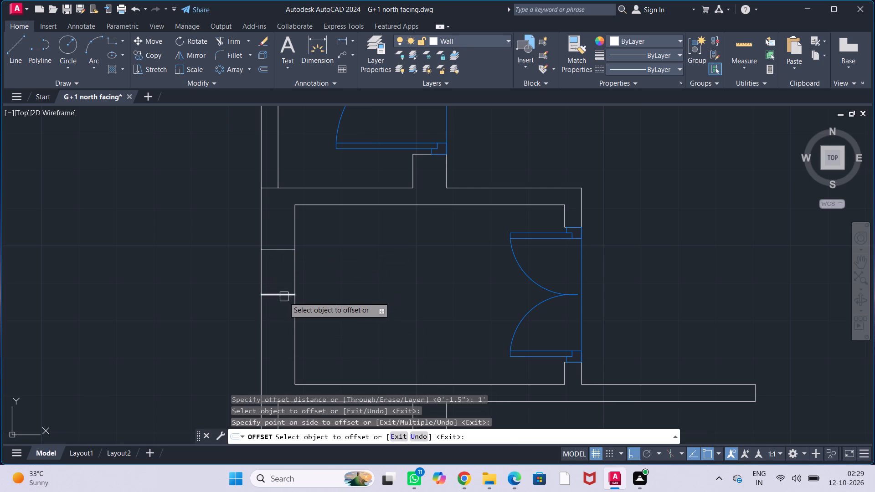
pyautogui.moveTo(280, 294); pyautogui.dragTo(279, 303)
pyautogui.click(273, 337)
pyautogui.press('Escape')
pyautogui.press('Escape')
pyautogui.press('Escape')
pyautogui.press('Escape')
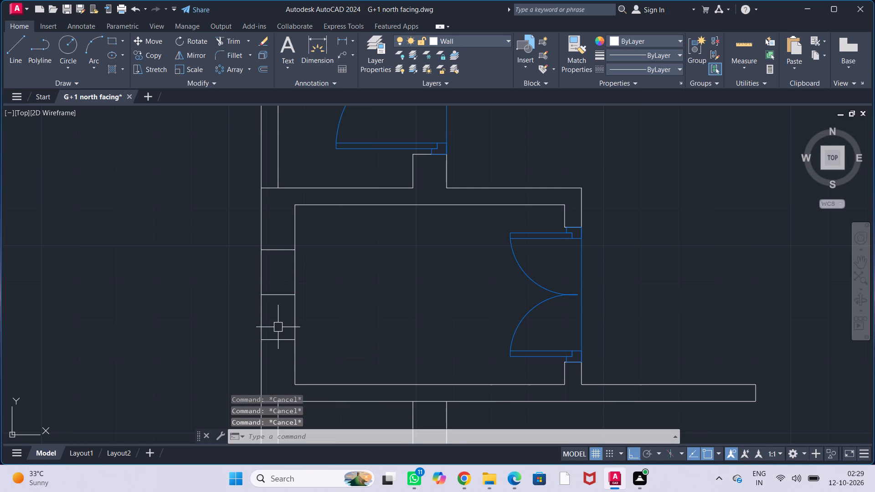
pyautogui.press('Escape')
# Trim both wall faces between the two offset lines and remove the middle line to cut an opening in the wall.
pyautogui.write('TR')
pyautogui.press('Return')
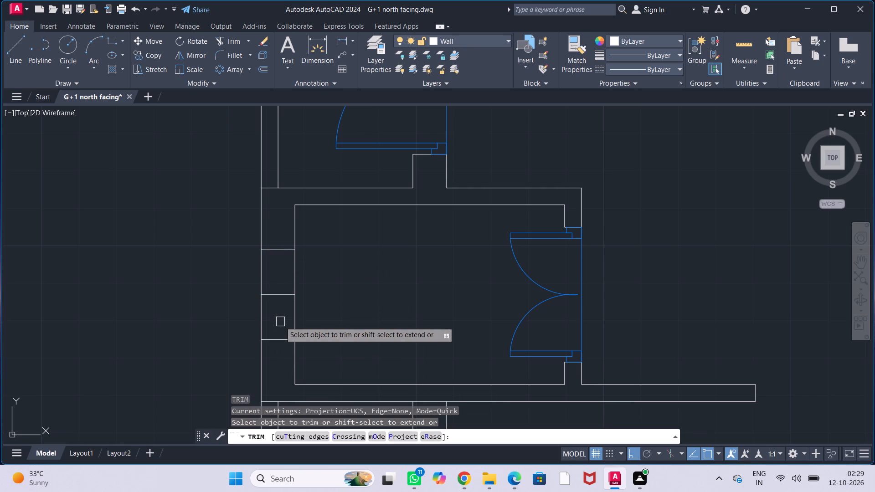
pyautogui.moveTo(244, 277); pyautogui.dragTo(325, 286)
pyautogui.moveTo(247, 315); pyautogui.dragTo(313, 326)
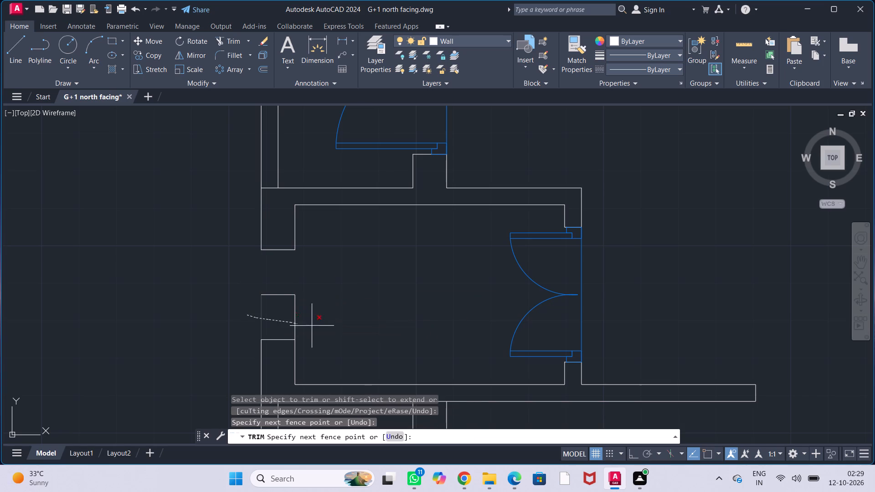
pyautogui.moveTo(313, 326); pyautogui.dragTo(317, 327)
pyautogui.click(276, 295)
pyautogui.press('Escape')
pyautogui.press('Escape')
pyautogui.press('Escape')
pyautogui.press('Escape')
pyautogui.press('Escape')
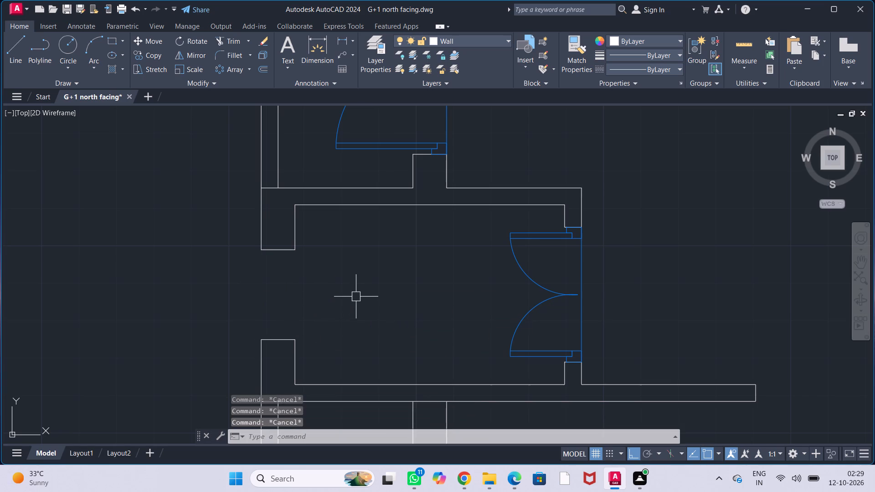
# Draw a line across the right outer wall of the upper small single-door room, starting at the inner face's midpoint.
pyautogui.scroll(-2, 356, 292)
pyautogui.moveTo(368, 303); pyautogui.dragTo(318, 272, button='middle')
pyautogui.scroll(-1, 321, 274)
pyautogui.moveTo(419, 324); pyautogui.dragTo(257, 230, button='middle')
pyautogui.moveTo(300, 284); pyautogui.dragTo(261, 261, button='middle')
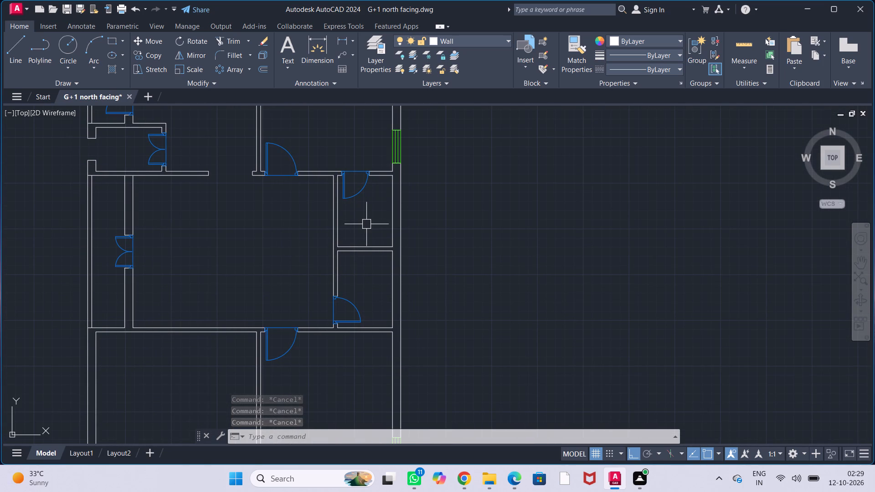
pyautogui.scroll(1, 398, 216)
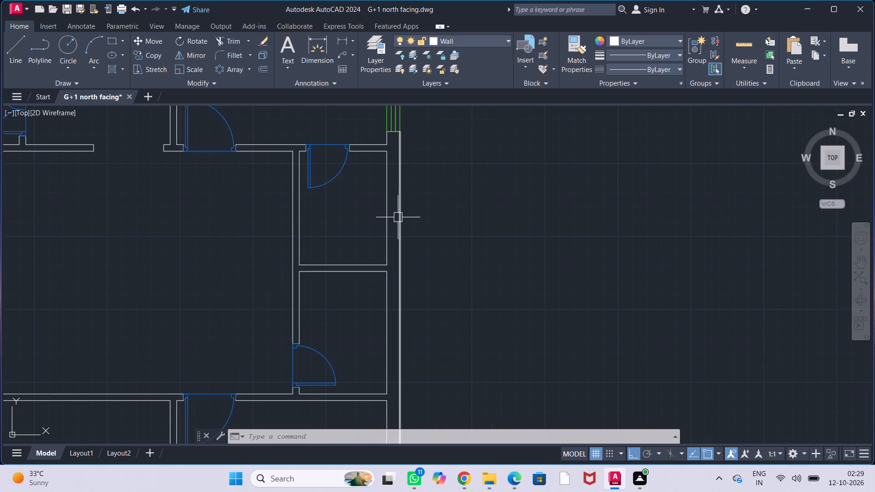
pyautogui.scroll(1, 364, 222)
pyautogui.moveTo(362, 218); pyautogui.dragTo(362, 252, button='middle')
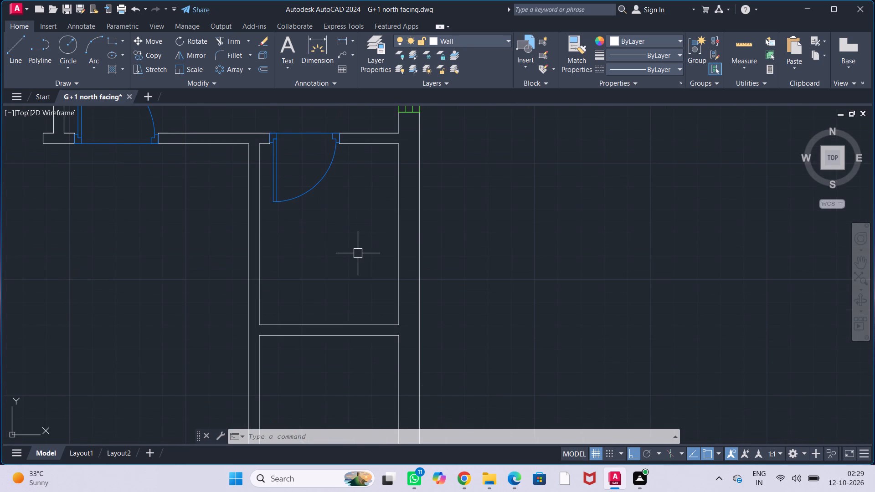
pyautogui.press('l')
pyautogui.press('Return')
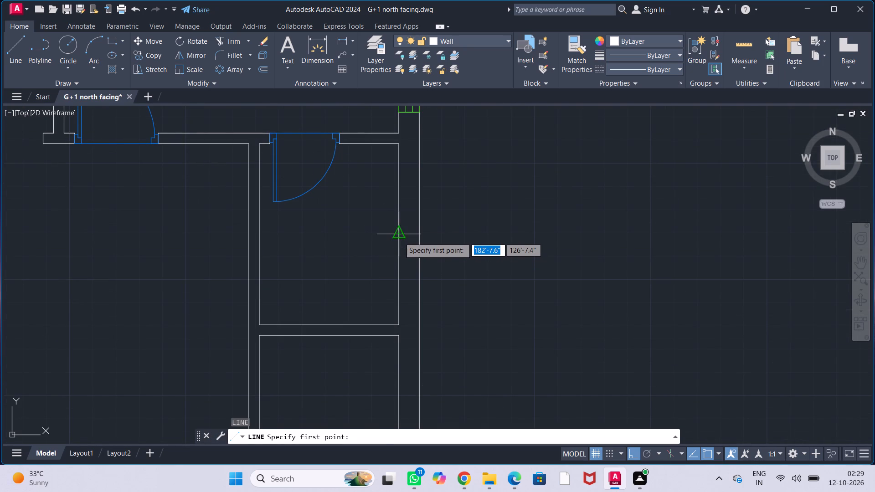
pyautogui.click(399, 237)
pyautogui.click(424, 236)
pyautogui.press('Escape')
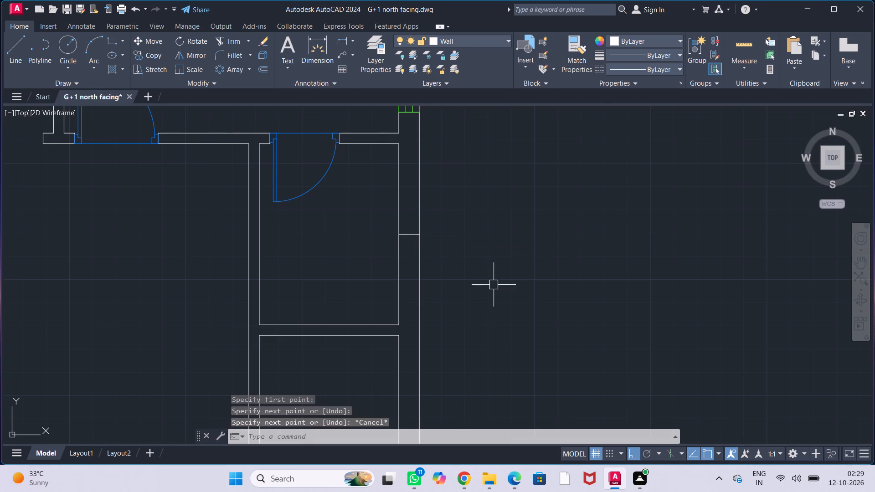
# Draw a line across the right outer wall of the lower small single-door room, starting at the inner face's midpoint.
pyautogui.moveTo(494, 285); pyautogui.dragTo(523, 182, button='middle')
pyautogui.moveTo(541, 287); pyautogui.dragTo(541, 251, button='middle')
pyautogui.press('Return')
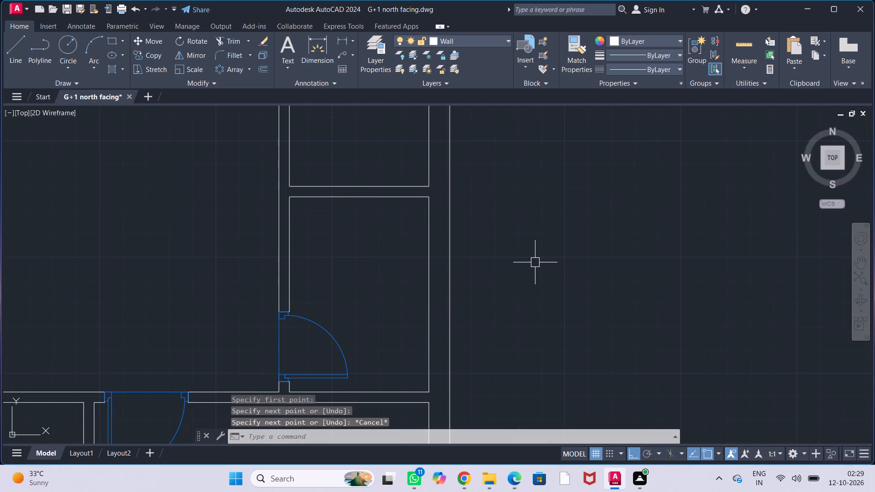
pyautogui.click(427, 296)
pyautogui.click(452, 298)
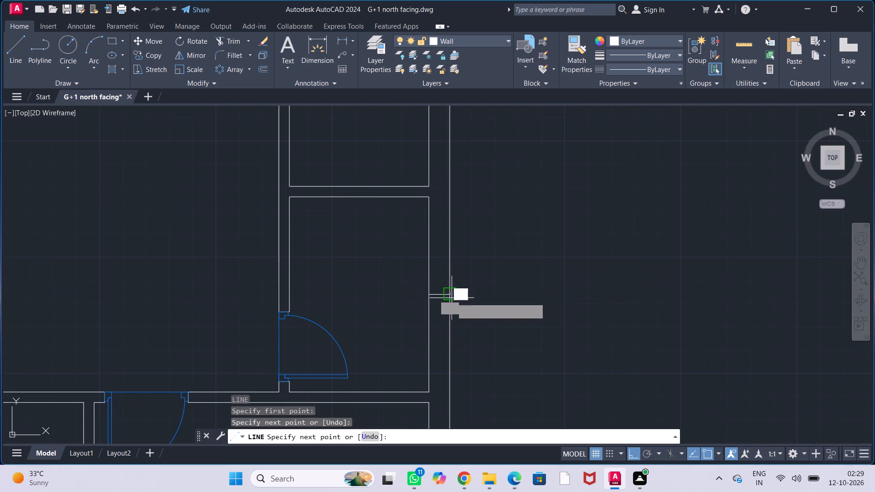
pyautogui.press('Escape')
pyautogui.press('Escape')
pyautogui.press('Escape')
pyautogui.press('Escape')
pyautogui.press('Escape')
# Offset the line across the upper small room's right wall by 1' both upward and downward.
pyautogui.scroll(-2, 496, 311)
pyautogui.moveTo(504, 263); pyautogui.dragTo(463, 328, button='middle')
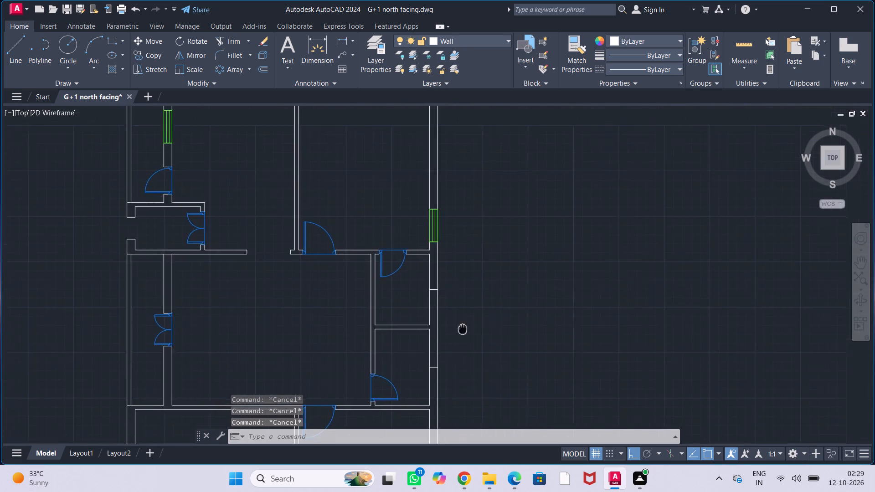
pyautogui.scroll(2, 429, 289)
pyautogui.moveTo(396, 305); pyautogui.dragTo(410, 286, button='middle')
pyautogui.moveTo(407, 290); pyautogui.dragTo(432, 282, button='middle')
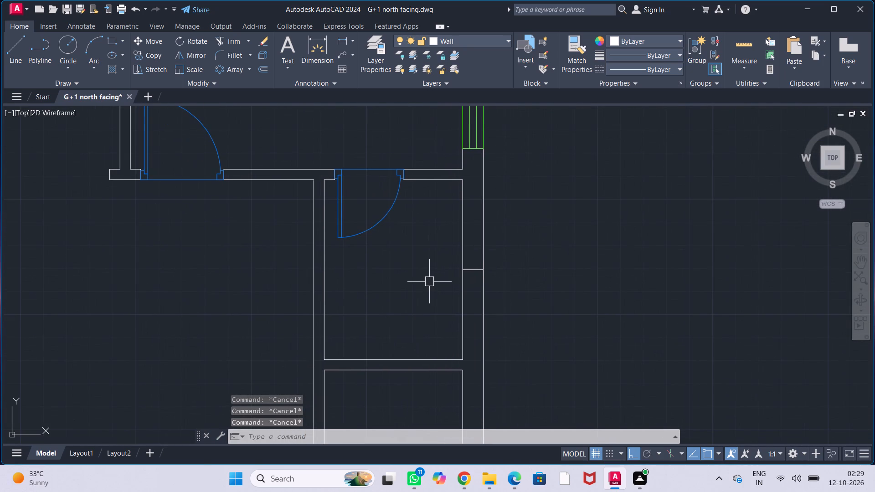
pyautogui.write('OFF')
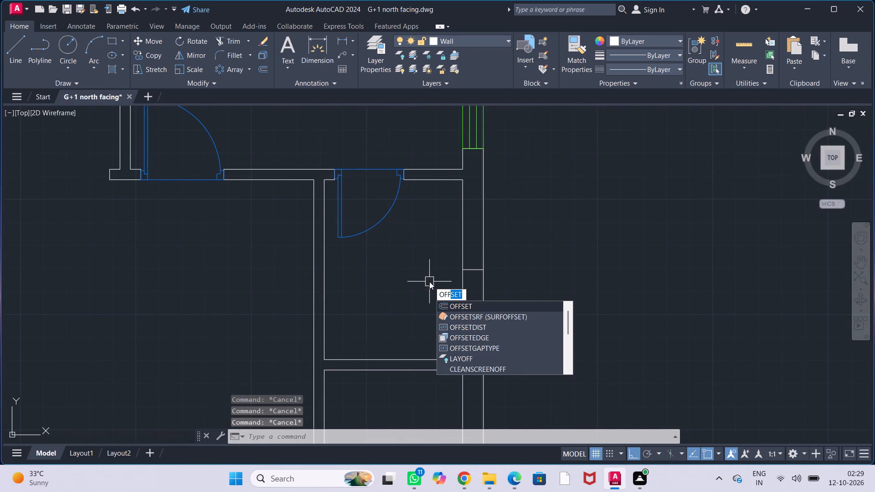
pyautogui.press('Return')
pyautogui.write("1'")
pyautogui.press('Return')
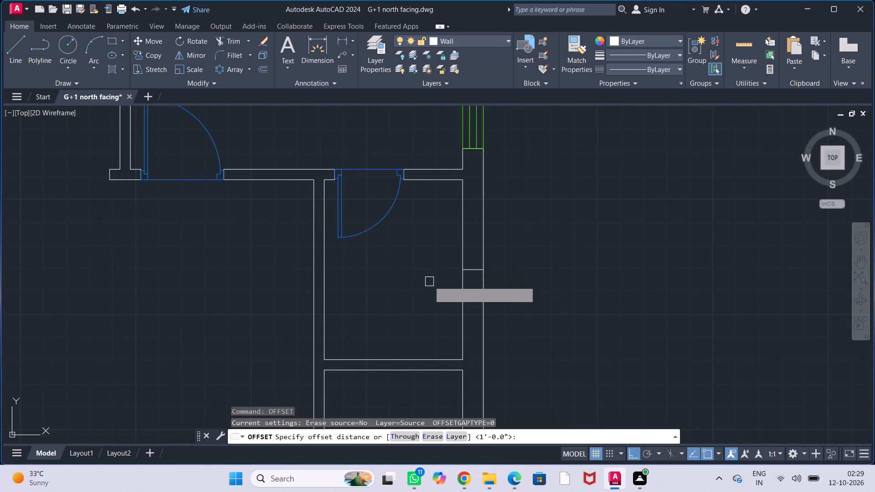
pyautogui.click(470, 272)
pyautogui.click(471, 231)
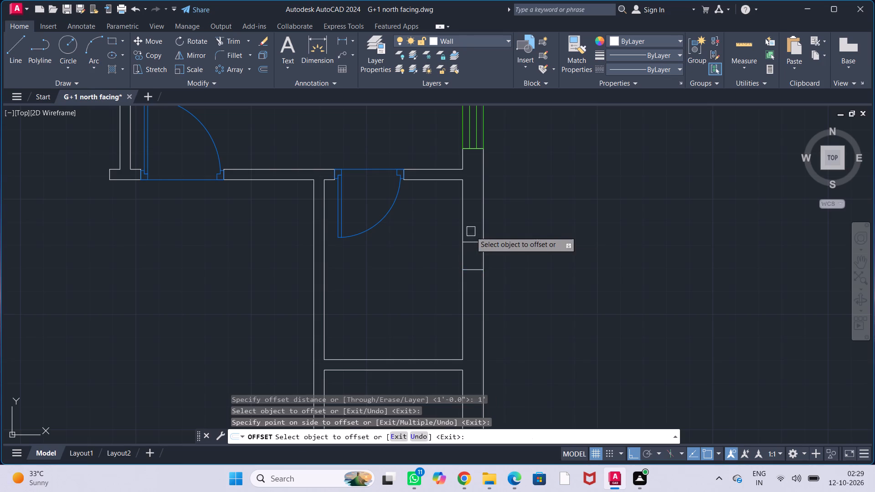
pyautogui.moveTo(474, 267); pyautogui.dragTo(474, 272)
pyautogui.click(468, 307)
# Offset the line across the lower small room's right wall by 1' both upward and downward.
pyautogui.moveTo(526, 391); pyautogui.dragTo(528, 276, button='middle')
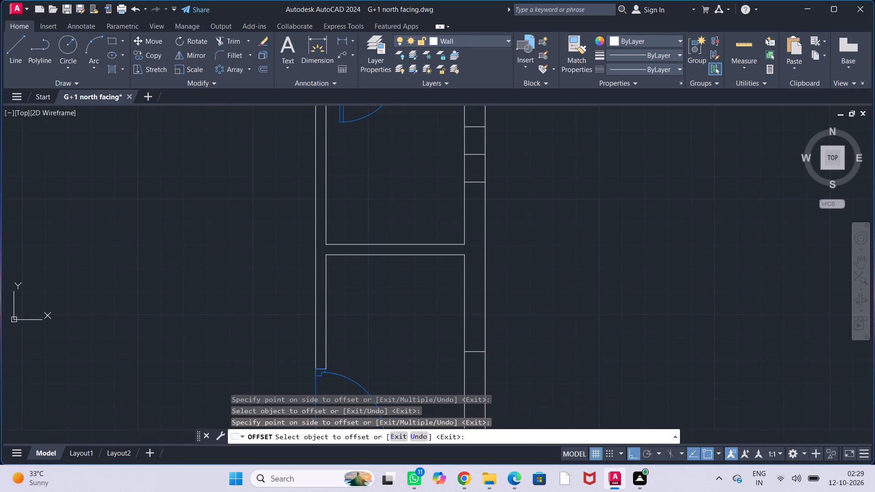
pyautogui.click(477, 353)
pyautogui.click(479, 312)
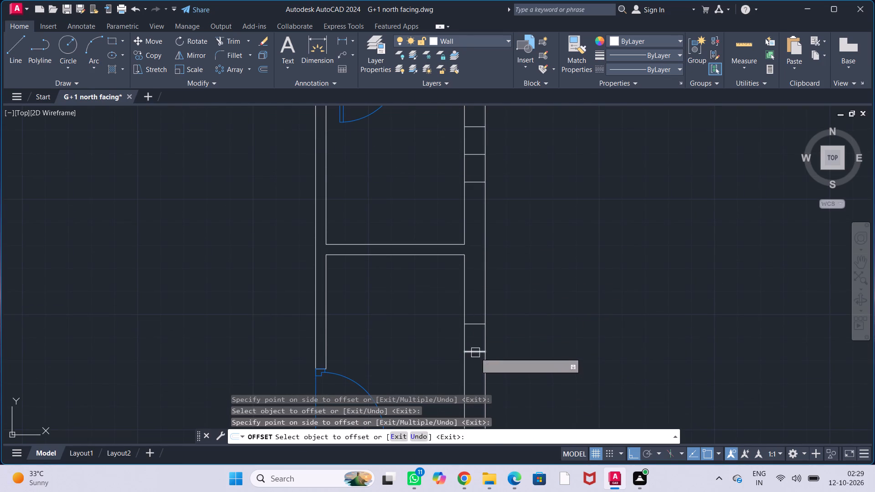
pyautogui.click(475, 353)
pyautogui.click(476, 382)
pyautogui.press('Escape')
pyautogui.press('Escape')
pyautogui.press('Escape')
pyautogui.press('Escape')
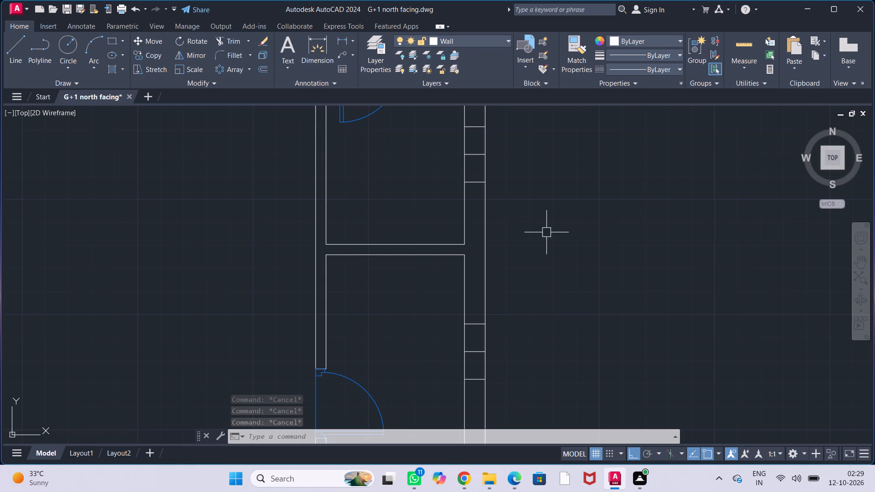
# Trim both wall faces between the upper small room's offset lines and remove the middle line to cut an opening.
pyautogui.moveTo(551, 210); pyautogui.dragTo(556, 255, button='middle')
pyautogui.write('TRIM')
pyautogui.press('Return')
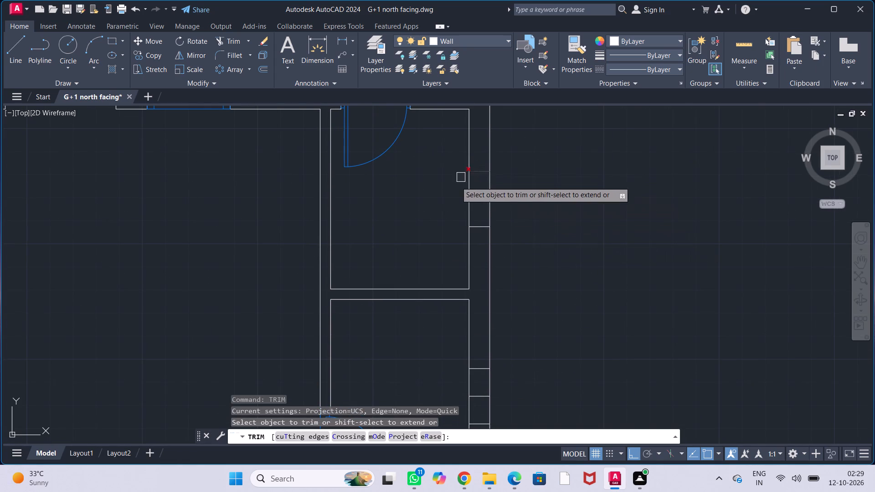
pyautogui.moveTo(453, 192); pyautogui.dragTo(539, 202)
pyautogui.moveTo(448, 209); pyautogui.dragTo(526, 218)
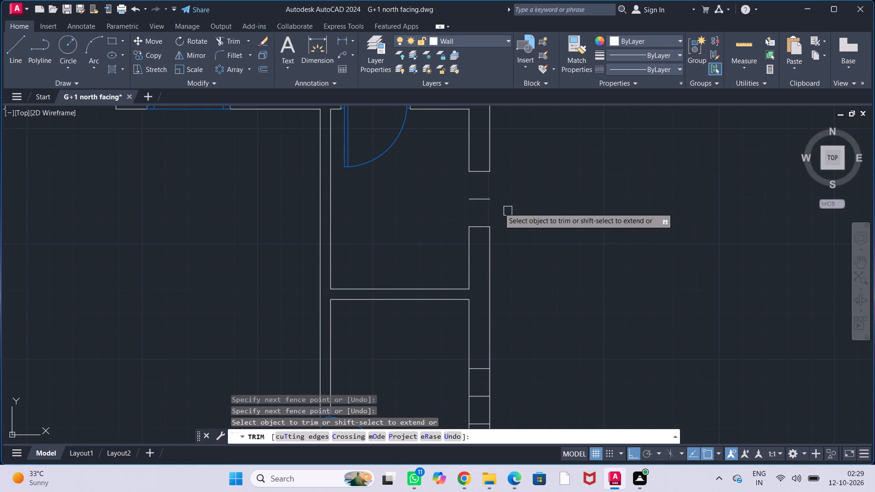
pyautogui.click(484, 200)
# Trim both wall faces between the lower small room's offset lines and remove the middle line to cut an opening.
pyautogui.moveTo(552, 262); pyautogui.dragTo(536, 167, button='middle')
pyautogui.moveTo(428, 289); pyautogui.dragTo(505, 294)
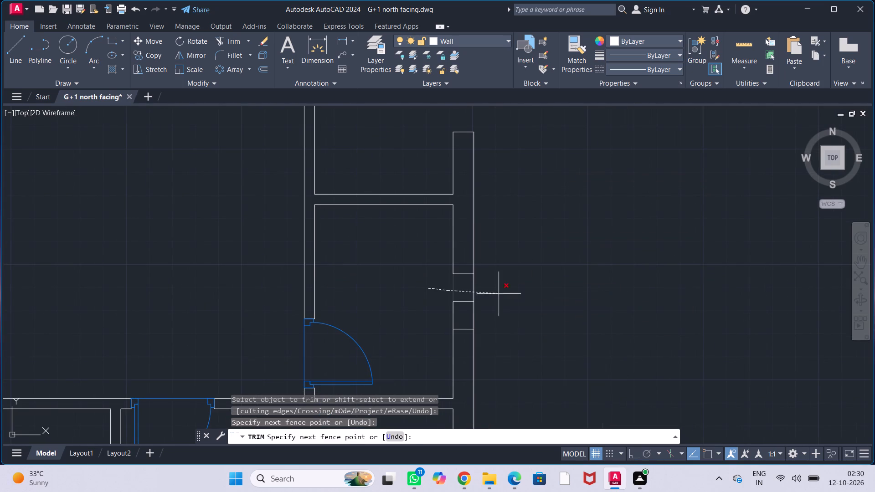
pyautogui.moveTo(505, 294); pyautogui.dragTo(513, 295)
pyautogui.moveTo(441, 310); pyautogui.dragTo(502, 314)
pyautogui.click(463, 299)
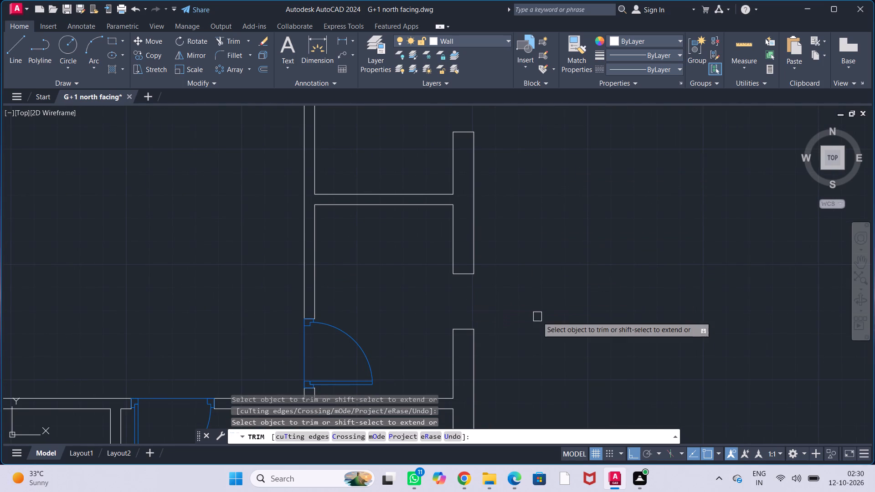
pyautogui.press('Escape')
pyautogui.press('Escape')
pyautogui.press('Escape')
pyautogui.press('Escape')
# Select the whole yellow ventilator symbol that sits outside the plan near the loose green window symbol.
pyautogui.scroll(-1, 537, 317)
pyautogui.moveTo(558, 318); pyautogui.dragTo(558, 317, button='middle')
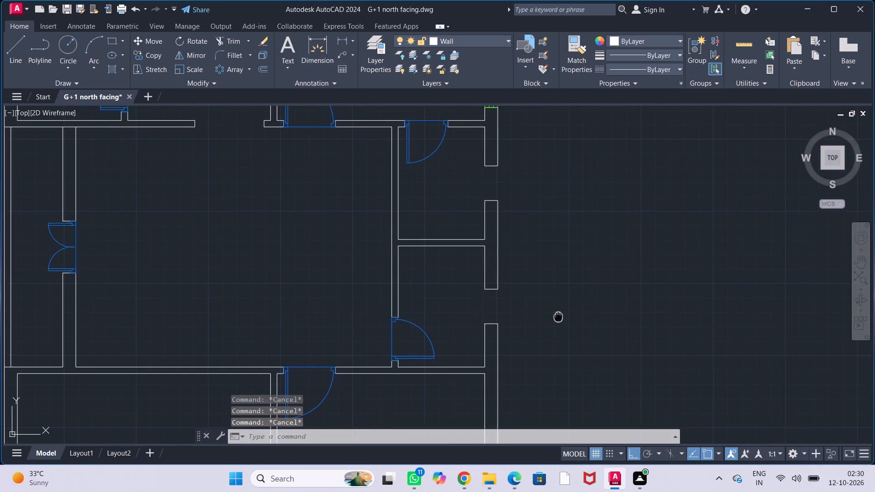
pyautogui.moveTo(558, 317); pyautogui.dragTo(533, 319, button='middle')
pyautogui.moveTo(528, 332); pyautogui.dragTo(530, 324, button='middle')
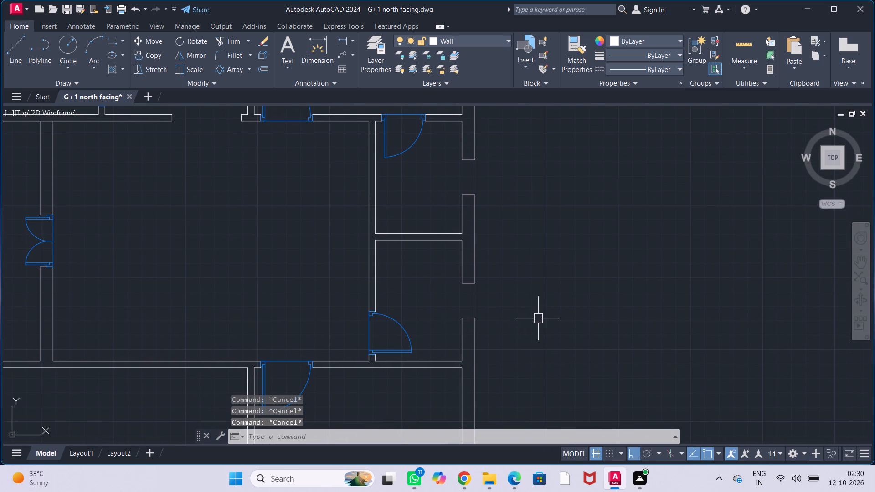
pyautogui.moveTo(549, 285); pyautogui.dragTo(632, 228, button='middle')
pyautogui.scroll(-1, 637, 225)
pyautogui.moveTo(644, 282); pyautogui.dragTo(643, 279, button='middle')
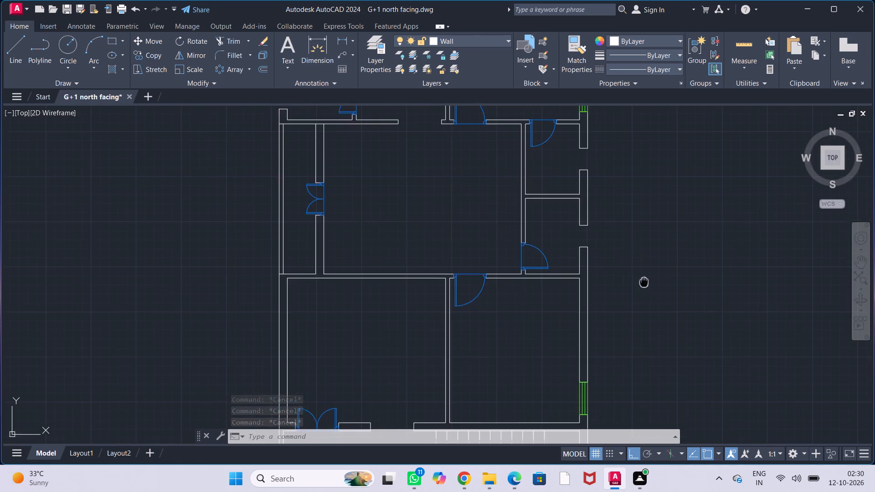
pyautogui.moveTo(643, 279); pyautogui.dragTo(600, 281, button='middle')
pyautogui.scroll(-1, 593, 273)
pyautogui.moveTo(603, 272); pyautogui.dragTo(547, 344, button='middle')
pyautogui.moveTo(439, 266); pyautogui.dragTo(440, 282, button='middle')
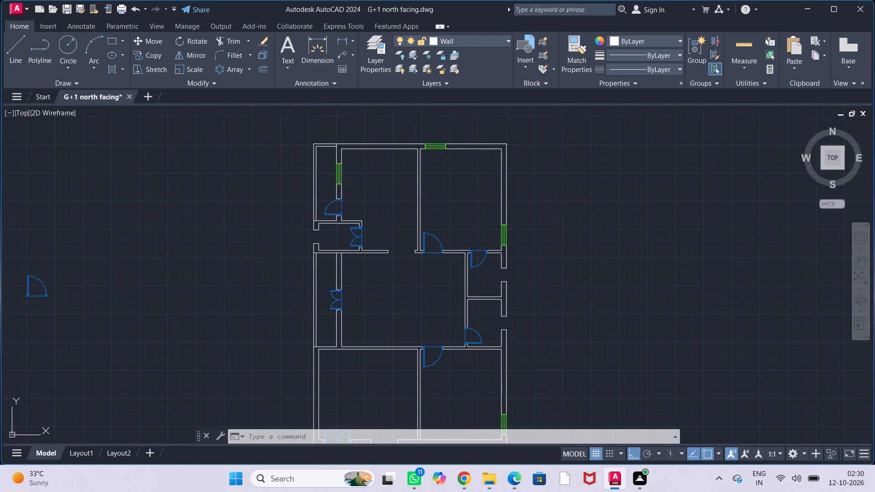
pyautogui.moveTo(440, 282); pyautogui.dragTo(436, 351, button='middle')
pyautogui.moveTo(459, 202); pyautogui.dragTo(473, 263, button='middle')
pyautogui.scroll(3, 376, 213)
pyautogui.click(356, 176)
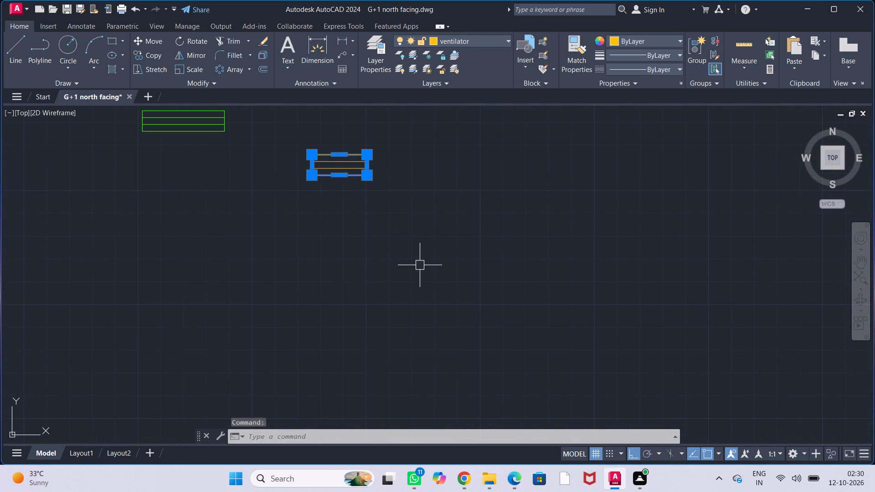
pyautogui.press('Escape')
pyautogui.press('Escape')
pyautogui.press('Escape')
pyautogui.moveTo(294, 141); pyautogui.dragTo(428, 162)
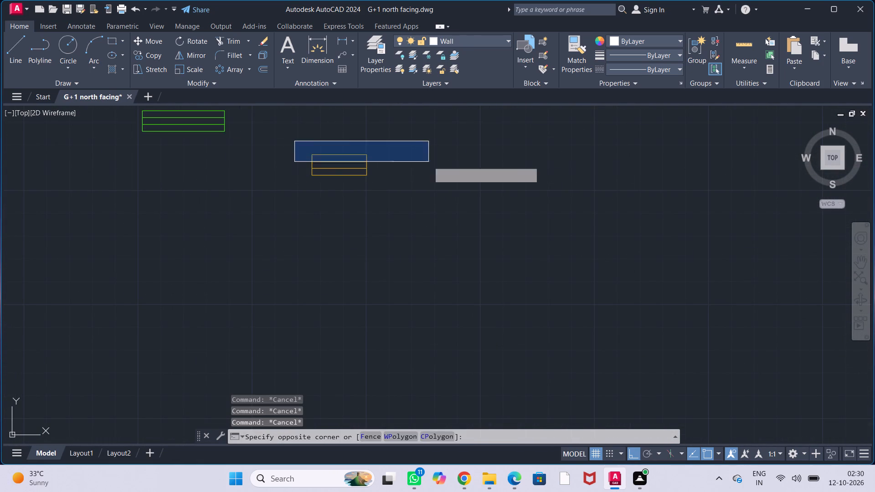
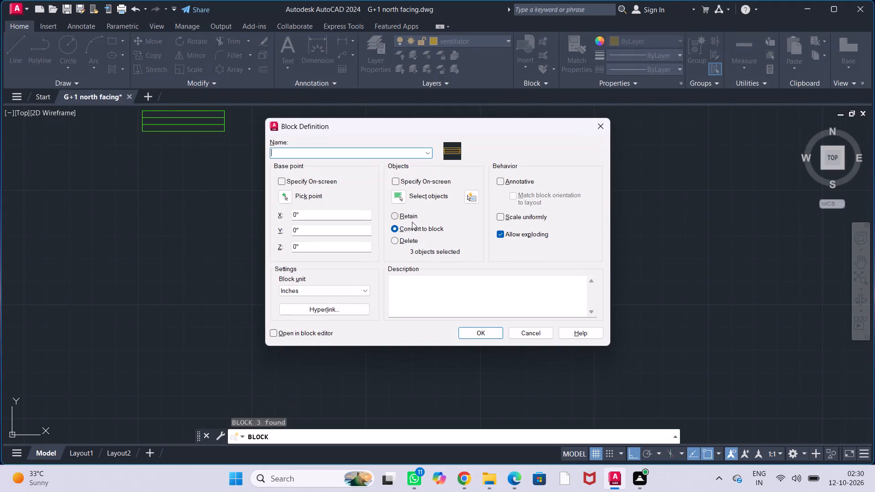
# Convert the selected ventilator symbol's objects into a block named V.
pyautogui.press('v')
pyautogui.click(475, 331)
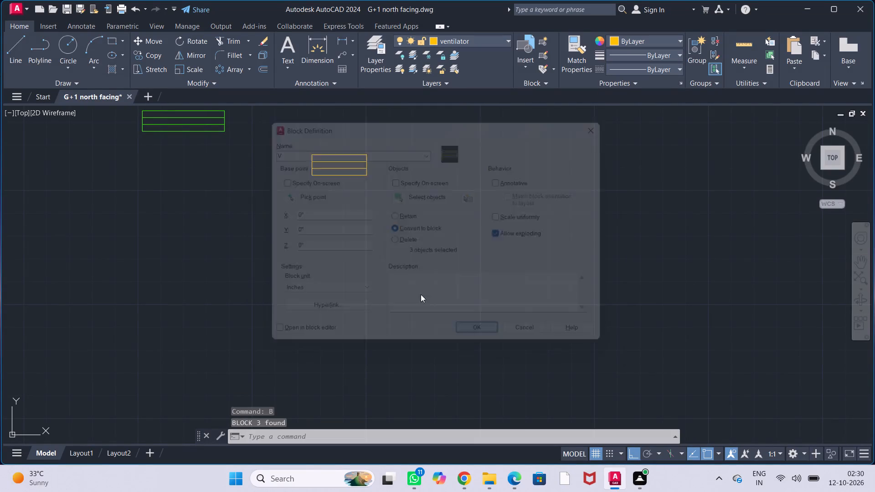
# Rotate the ventilator block by 270° about its lower-right corner to an upright orientation.
pyautogui.click(368, 174)
pyautogui.press('r')
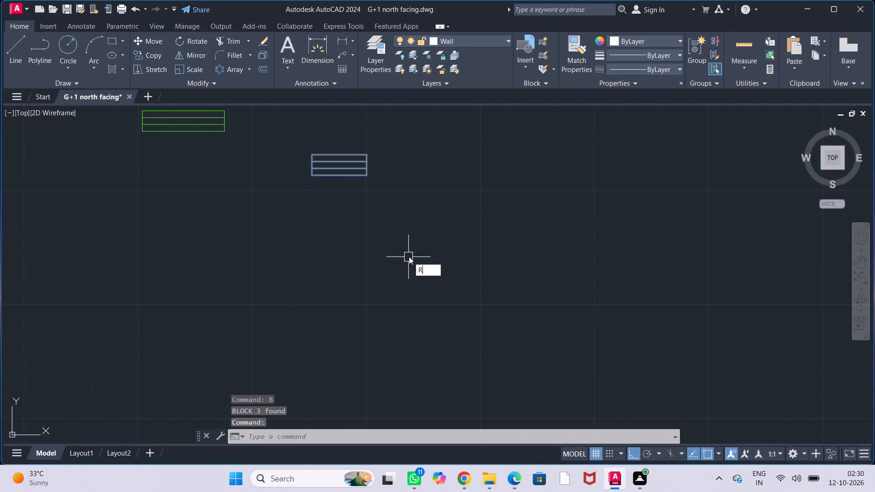
pyautogui.press('o')
pyautogui.press('Return')
pyautogui.click(367, 174)
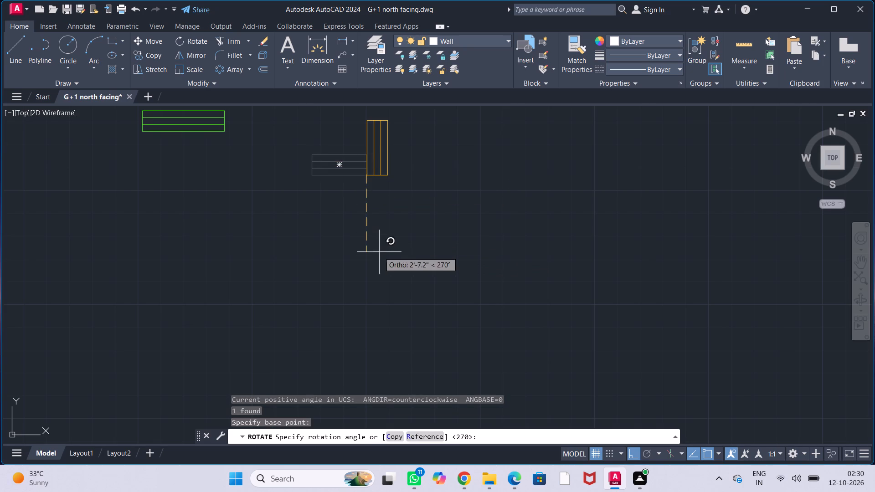
pyautogui.click(373, 261)
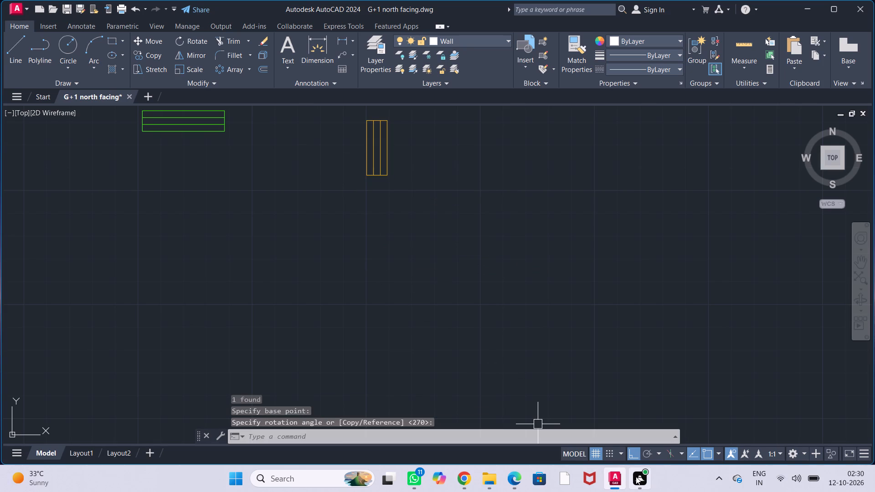
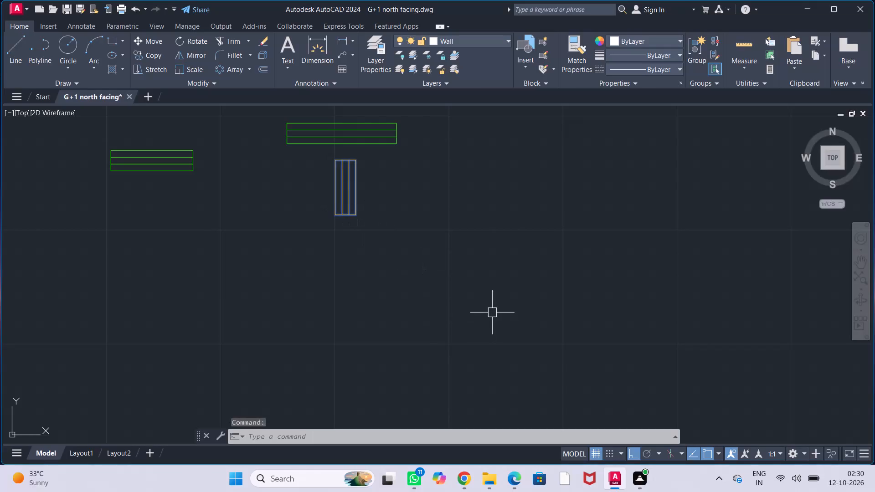
# Copy the upright ventilator block into the toilet's west wall opening and the two openings in the bathrooms' east wall.
pyautogui.press('c')
pyautogui.press('o')
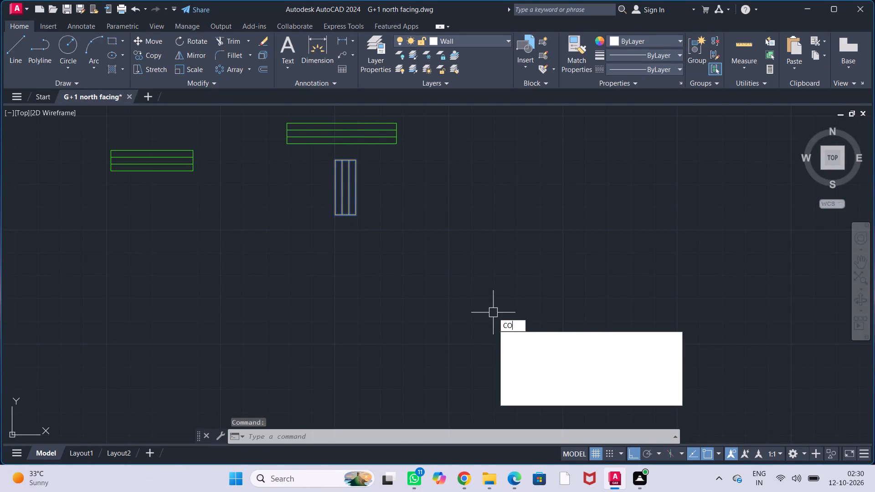
pyautogui.press('Return')
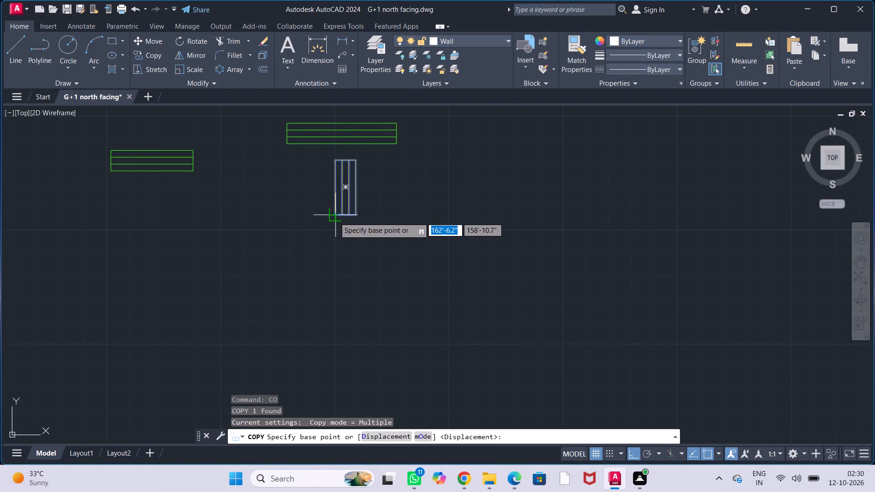
pyautogui.click(335, 217)
pyautogui.scroll(-2, 378, 266)
pyautogui.moveTo(412, 321); pyautogui.dragTo(419, 210, button='middle')
pyautogui.moveTo(396, 351); pyautogui.dragTo(407, 208, button='middle')
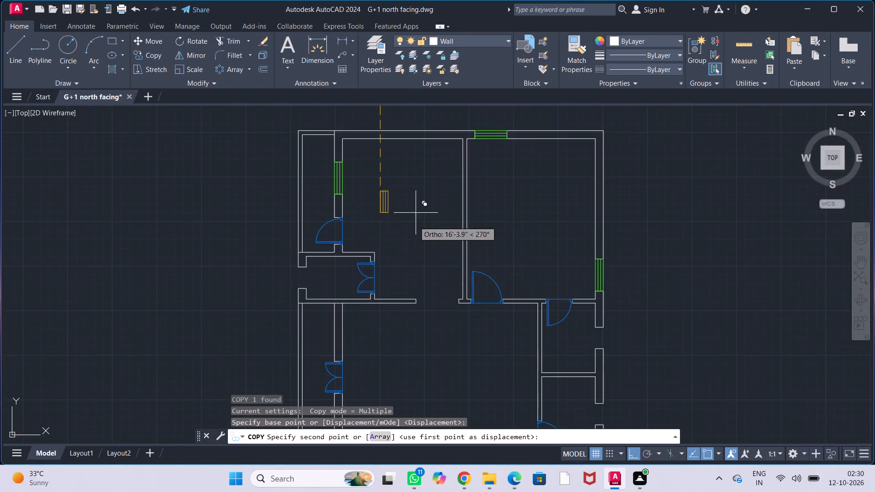
pyautogui.moveTo(407, 269); pyautogui.dragTo(407, 211, button='middle')
pyautogui.scroll(3, 304, 215)
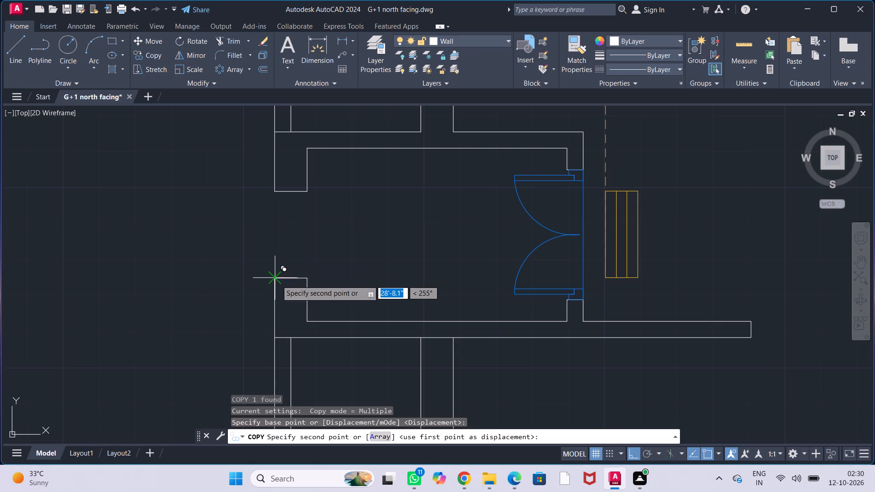
pyautogui.click(277, 280)
pyautogui.scroll(-2, 414, 251)
pyautogui.moveTo(428, 251); pyautogui.dragTo(429, 175, button='middle')
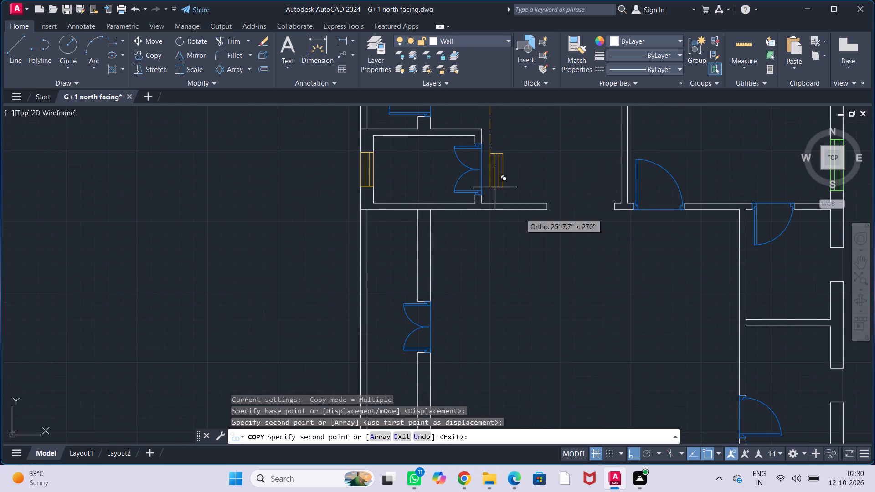
pyautogui.moveTo(626, 317); pyautogui.dragTo(338, 150, button='middle')
pyautogui.moveTo(603, 173); pyautogui.dragTo(520, 291, button='middle')
pyautogui.scroll(2, 464, 241)
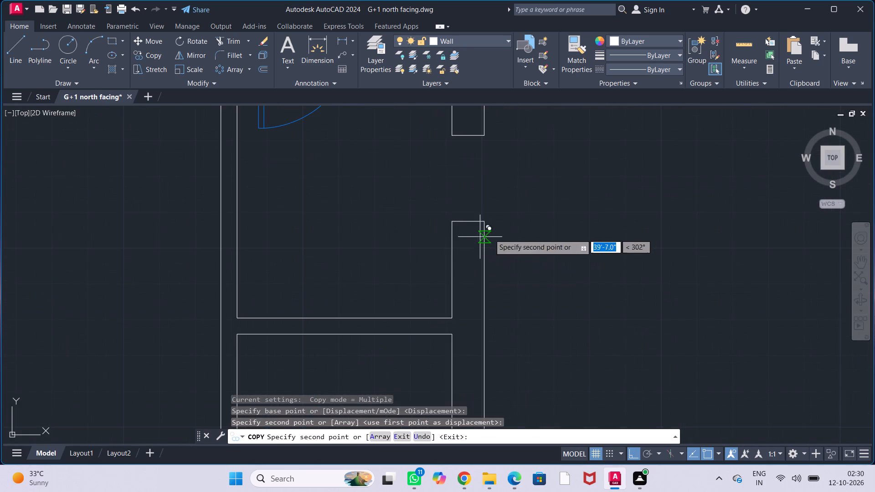
pyautogui.click(453, 221)
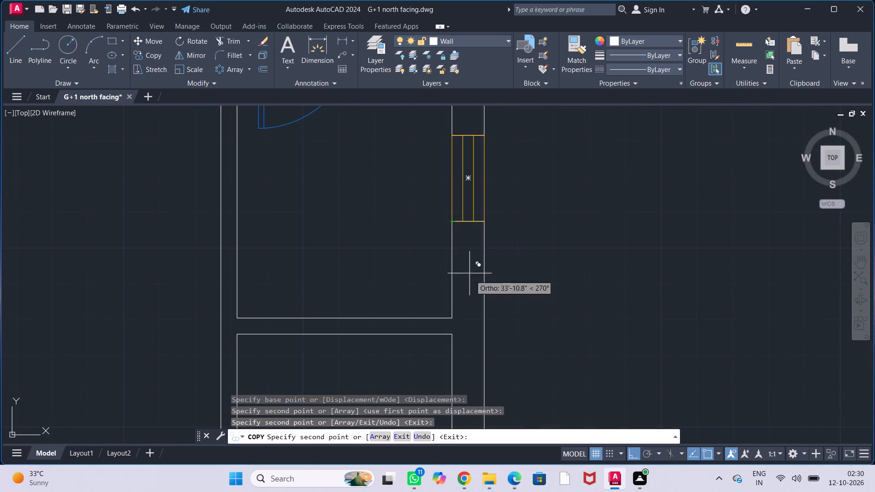
pyautogui.moveTo(474, 294); pyautogui.dragTo(486, 168, button='middle')
pyautogui.moveTo(467, 337); pyautogui.dragTo(470, 271, button='middle')
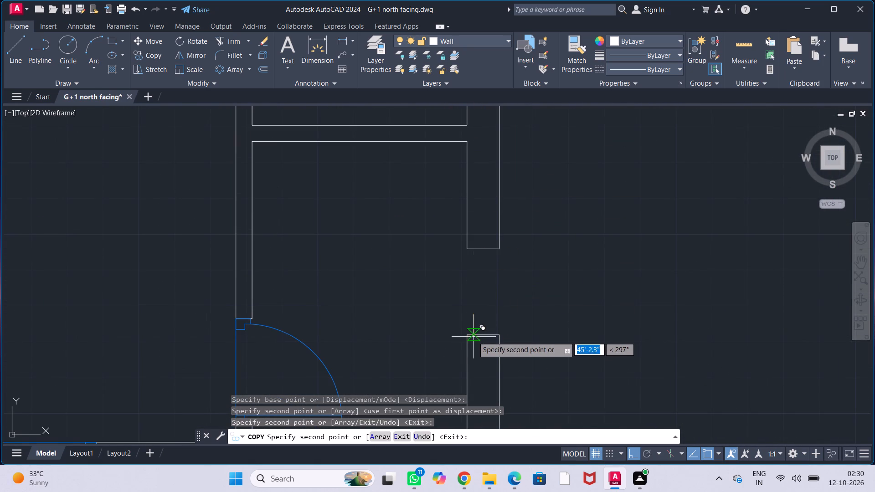
pyautogui.click(468, 337)
pyautogui.press('Escape')
pyautogui.press('Escape')
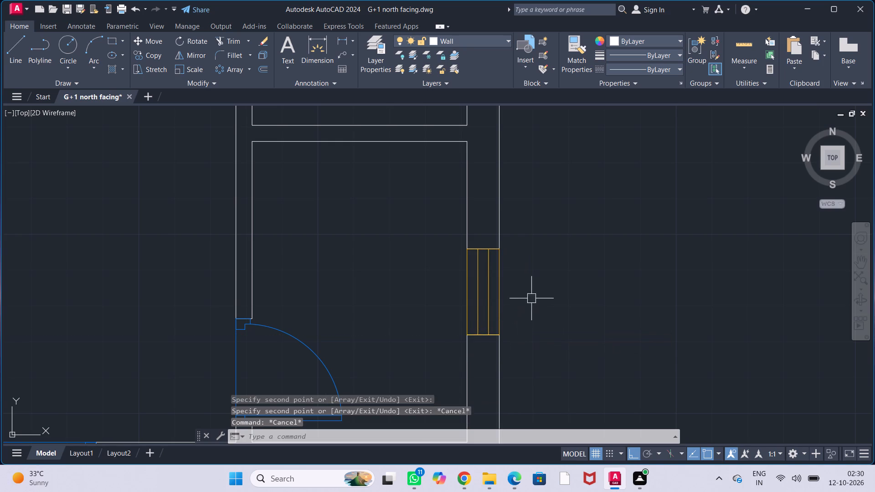
pyautogui.press('Escape')
pyautogui.press('Escape')
pyautogui.press('Escape')
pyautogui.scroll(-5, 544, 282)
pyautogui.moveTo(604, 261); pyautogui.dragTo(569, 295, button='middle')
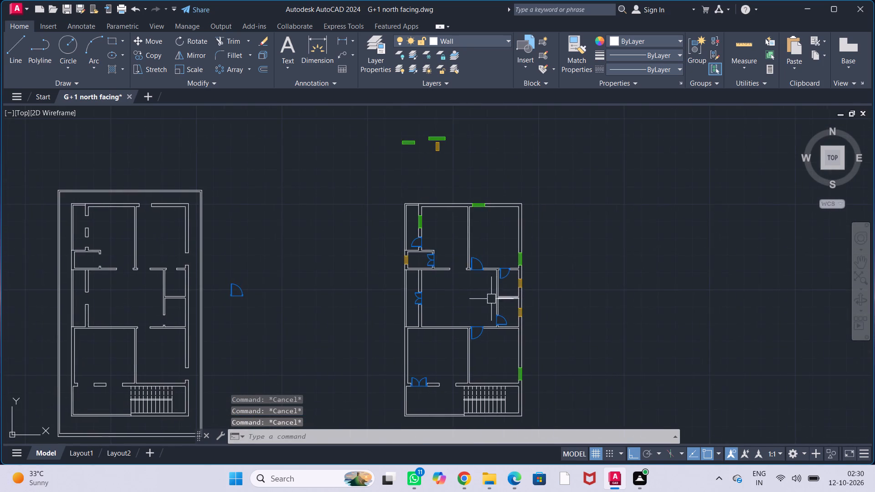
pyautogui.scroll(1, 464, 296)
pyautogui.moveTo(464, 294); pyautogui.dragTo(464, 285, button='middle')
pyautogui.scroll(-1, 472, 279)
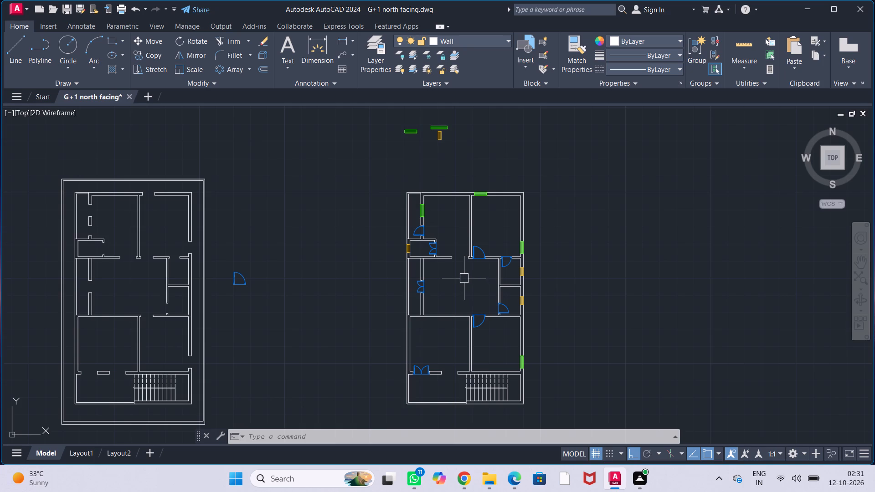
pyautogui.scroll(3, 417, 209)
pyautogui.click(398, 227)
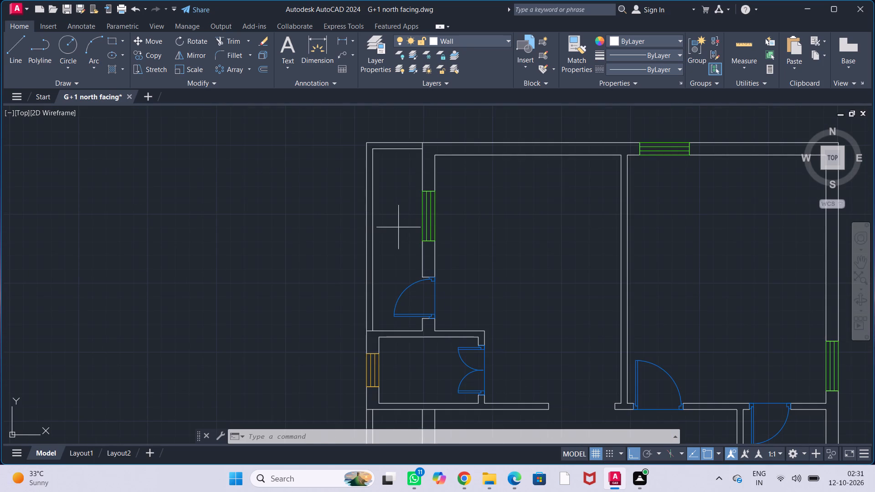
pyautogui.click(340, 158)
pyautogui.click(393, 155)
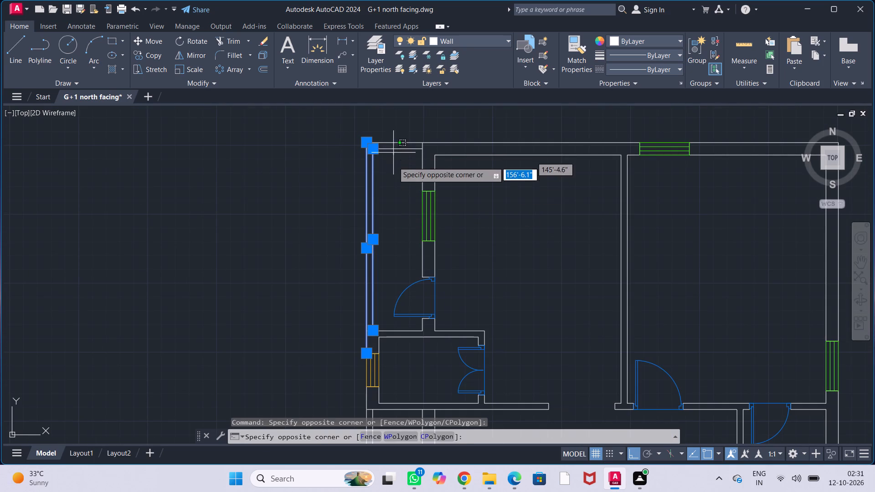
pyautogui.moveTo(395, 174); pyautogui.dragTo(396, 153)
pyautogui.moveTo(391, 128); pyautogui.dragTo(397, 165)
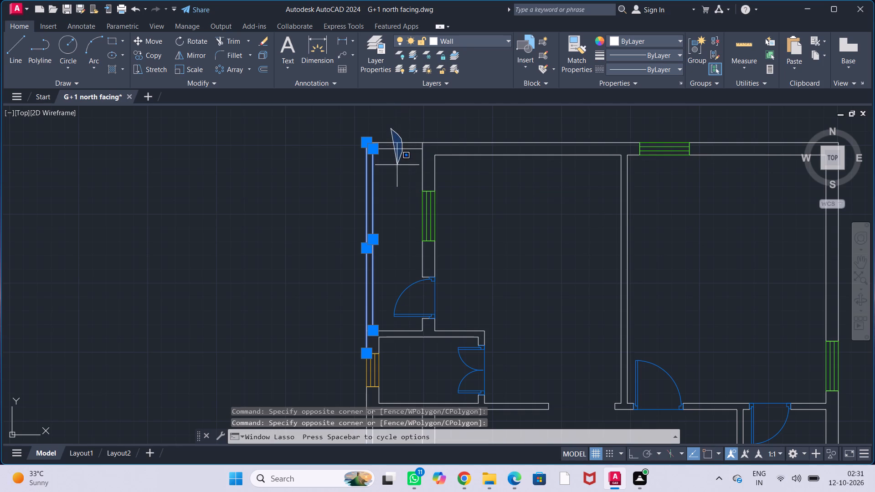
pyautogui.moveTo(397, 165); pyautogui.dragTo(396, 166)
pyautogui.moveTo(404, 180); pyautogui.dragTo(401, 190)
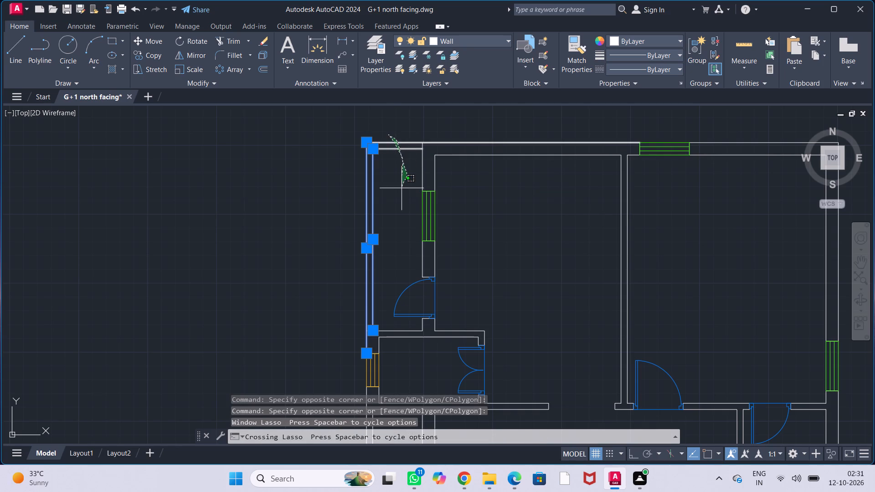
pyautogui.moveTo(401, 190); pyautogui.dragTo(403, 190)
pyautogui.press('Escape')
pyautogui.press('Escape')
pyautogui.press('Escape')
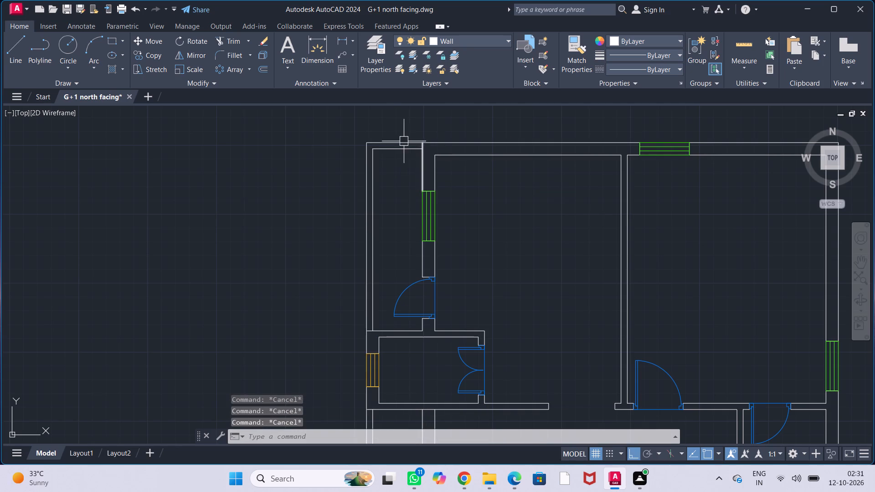
# Shorten the outer north wall line to 3'-4.5" so it ends at the northwest balcony's inner wall.
pyautogui.scroll(2, 395, 142)
pyautogui.click(402, 142)
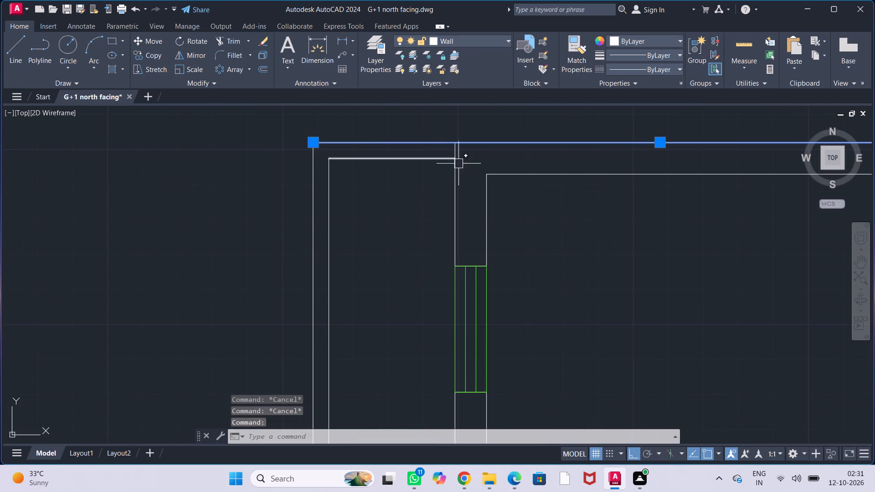
pyautogui.scroll(-1, 479, 166)
pyautogui.moveTo(495, 163); pyautogui.dragTo(355, 184, button='middle')
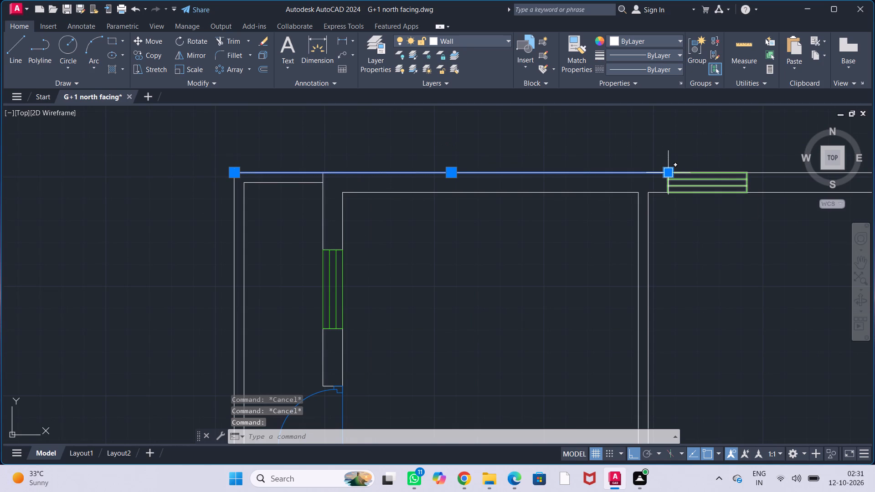
pyautogui.moveTo(668, 169); pyautogui.dragTo(631, 168)
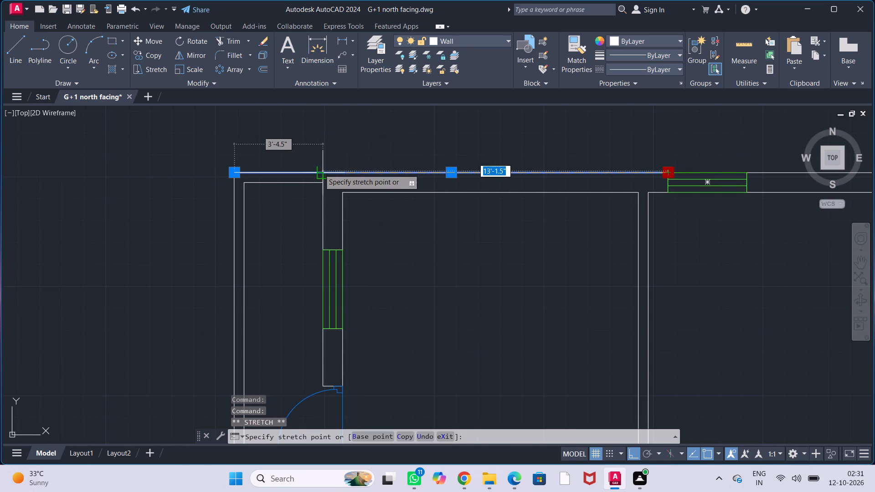
pyautogui.click(326, 175)
pyautogui.press('Escape')
pyautogui.press('Escape')
pyautogui.press('Escape')
pyautogui.press('Escape')
pyautogui.press('Escape')
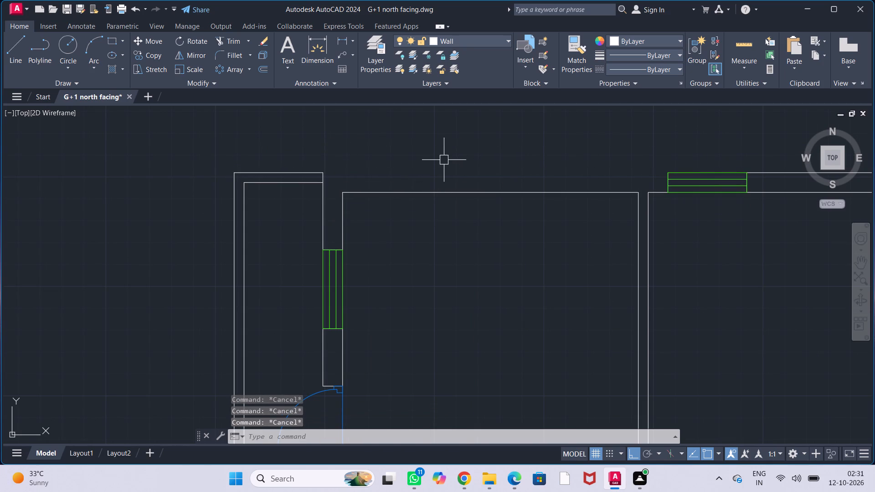
pyautogui.press('Escape')
# Draw a 13'-1.5" line along the outer north wall from the balcony's inner wall to the north window's near corner.
pyautogui.press('l')
pyautogui.press('Return')
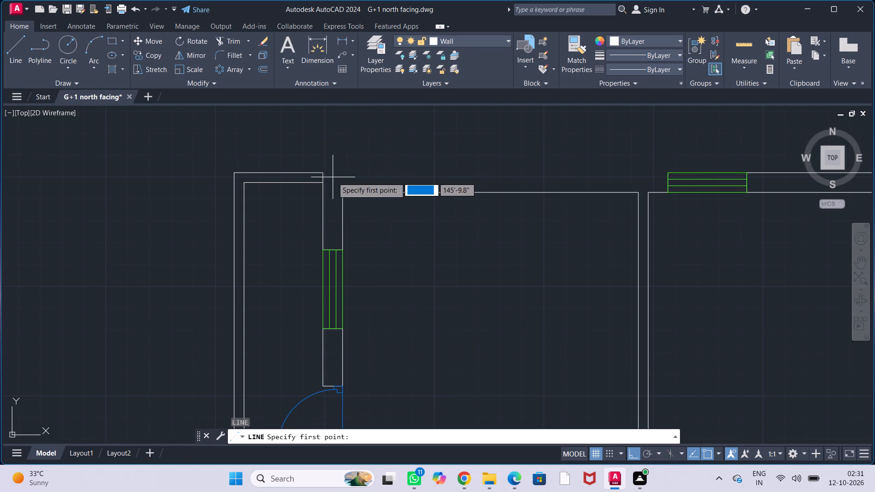
pyautogui.click(324, 175)
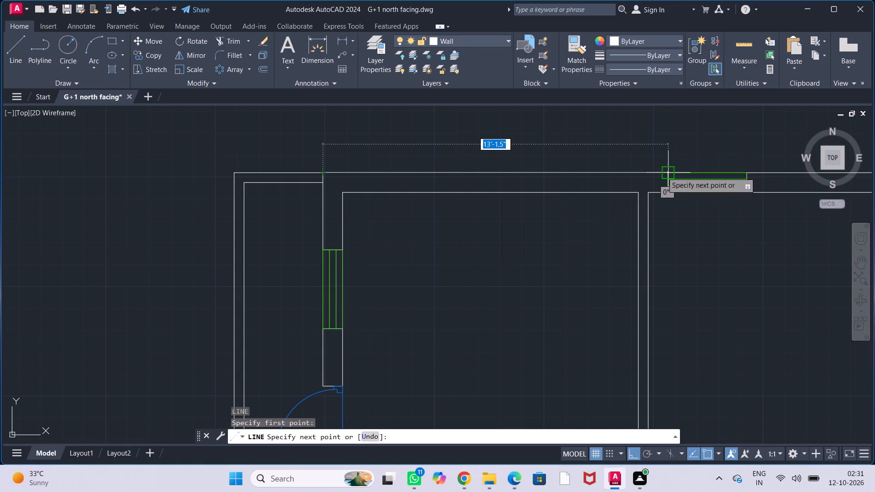
pyautogui.click(662, 172)
pyautogui.press('Escape')
pyautogui.press('Escape')
pyautogui.press('Escape')
pyautogui.press('Escape')
pyautogui.press('Escape')
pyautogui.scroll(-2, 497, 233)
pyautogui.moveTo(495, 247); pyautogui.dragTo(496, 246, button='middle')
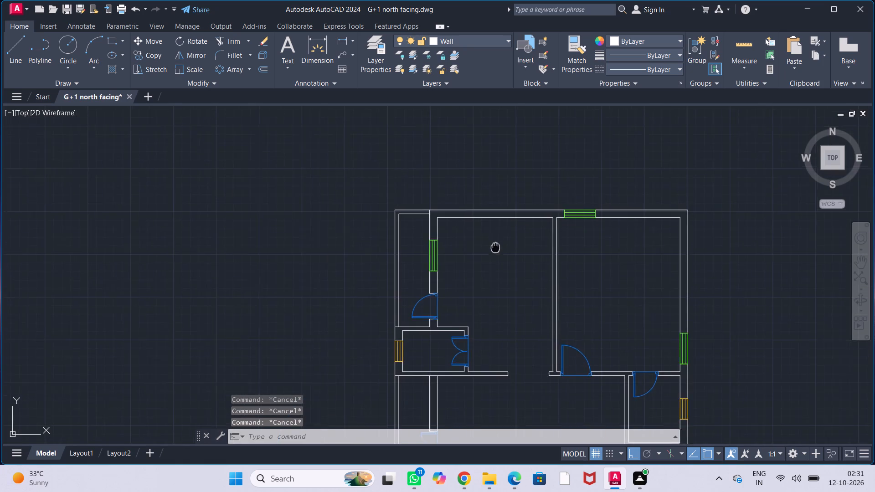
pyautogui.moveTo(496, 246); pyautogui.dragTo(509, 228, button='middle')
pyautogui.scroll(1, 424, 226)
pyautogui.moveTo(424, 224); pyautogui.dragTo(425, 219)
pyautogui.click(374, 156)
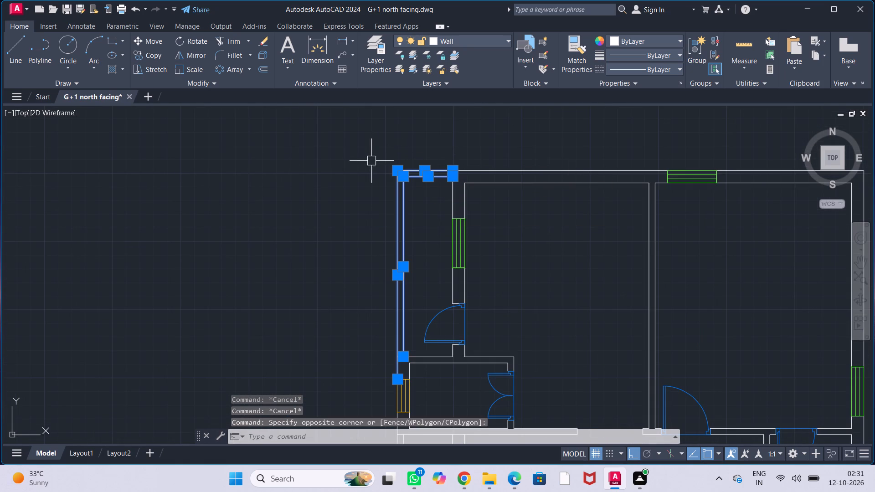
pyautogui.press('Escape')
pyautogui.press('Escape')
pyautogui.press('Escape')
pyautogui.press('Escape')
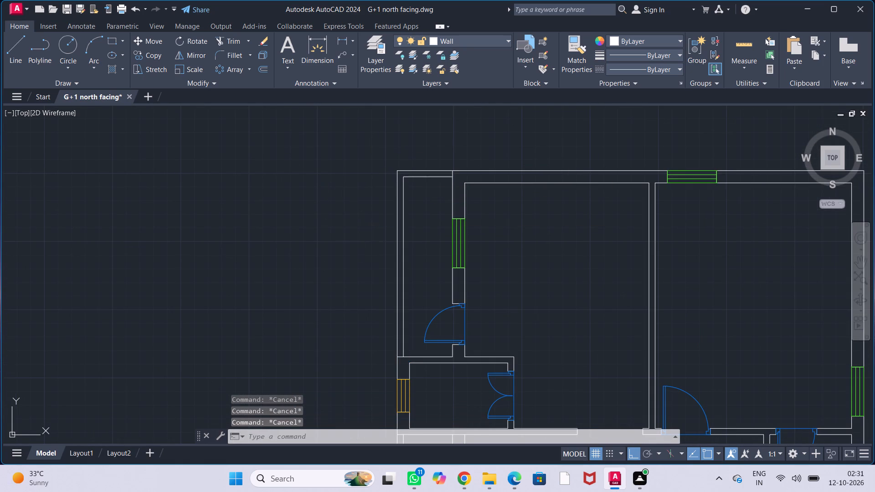
# Shorten the outer west wall line so it ends at the northwest balcony's south edge, above the toilet ventilator.
pyautogui.moveTo(363, 281); pyautogui.dragTo(347, 204, button='middle')
pyautogui.scroll(2, 376, 299)
pyautogui.click(383, 300)
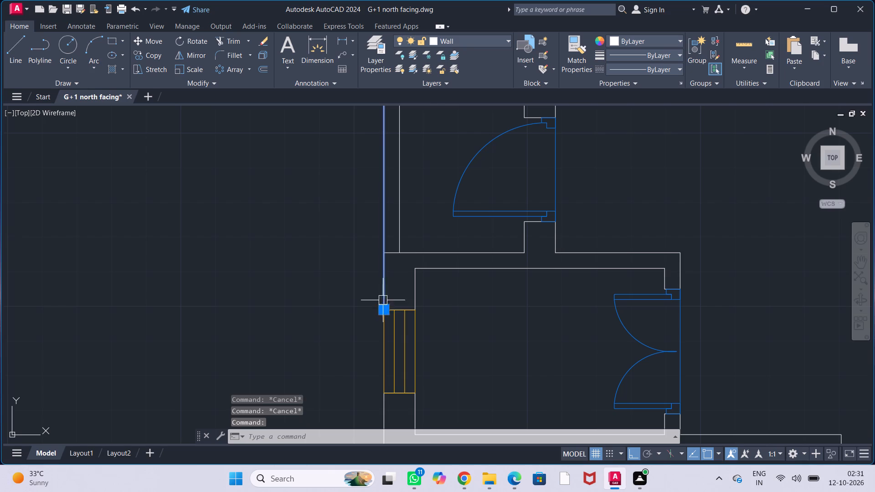
pyautogui.click(386, 311)
pyautogui.click(386, 253)
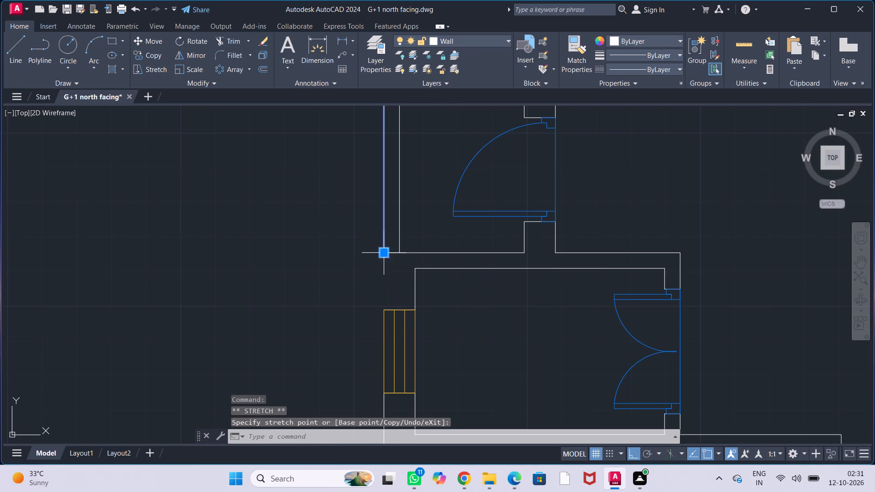
pyautogui.press('Escape')
pyautogui.press('Escape')
pyautogui.press('Escape')
pyautogui.press('Escape')
pyautogui.press('Escape')
pyautogui.press('Escape')
# Draw a 1'-4.5" line along the outer west wall from the balcony's south edge to the toilet ventilator's upper corner.
pyautogui.press('l')
pyautogui.press('Return')
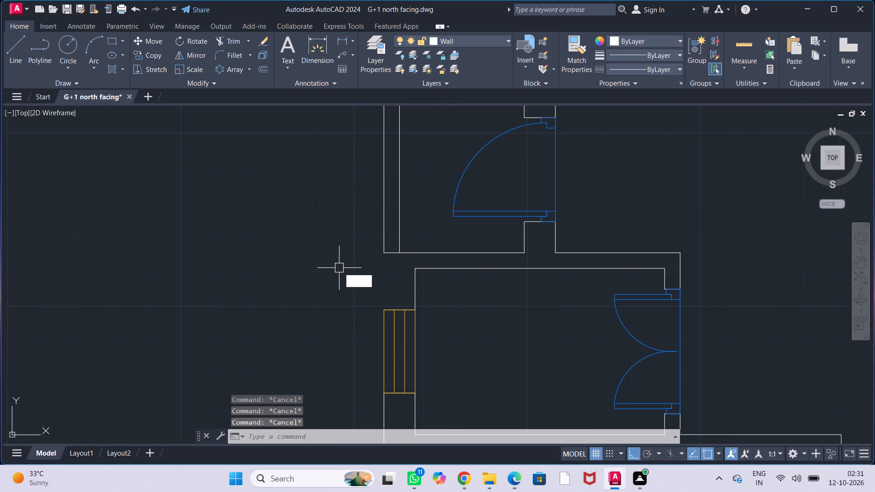
pyautogui.click(388, 251)
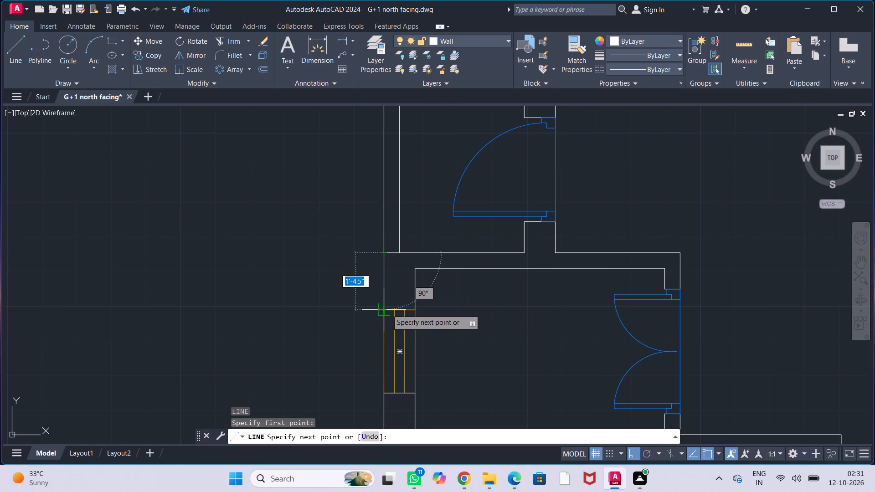
pyautogui.click(387, 311)
pyautogui.press('Escape')
pyautogui.press('Escape')
pyautogui.press('Escape')
pyautogui.press('Escape')
pyautogui.press('Escape')
# Assign the northwest balcony's outer north and west wall lines to the railing layer.
pyautogui.scroll(-2, 326, 249)
pyautogui.moveTo(324, 214); pyautogui.dragTo(299, 328, button='middle')
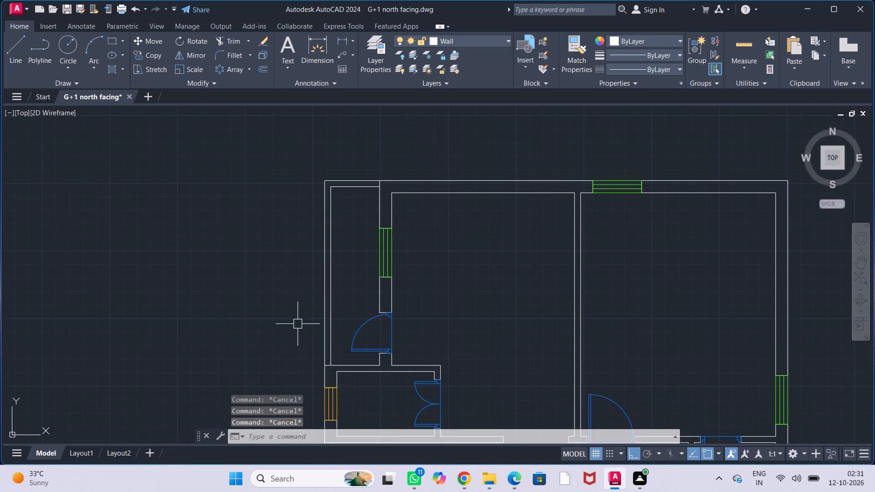
pyautogui.moveTo(348, 224); pyautogui.dragTo(351, 218)
pyautogui.click(311, 150)
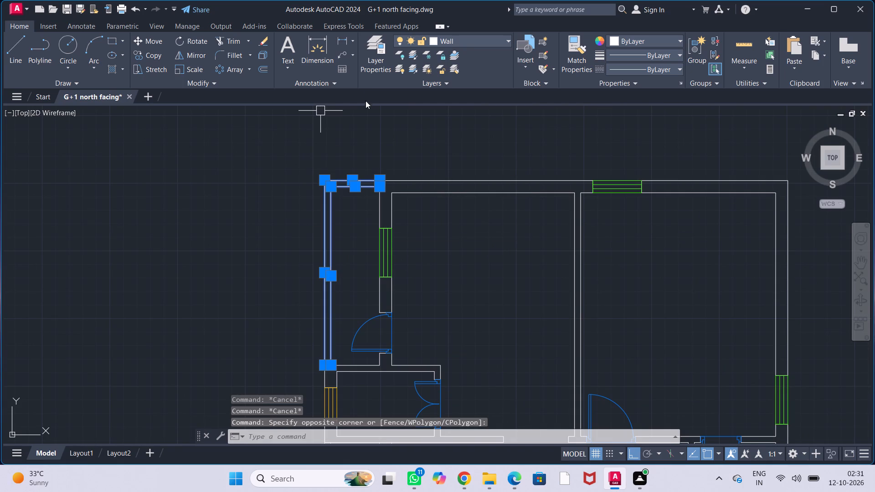
pyautogui.click(479, 39)
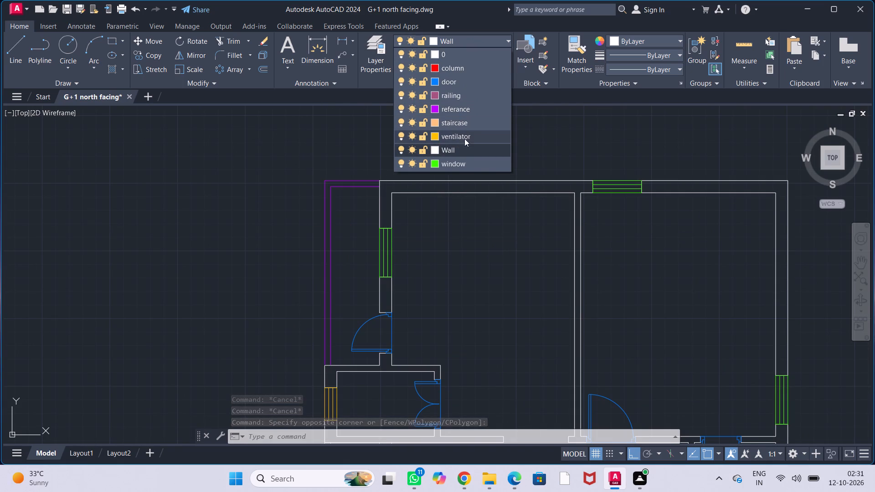
pyautogui.click(475, 96)
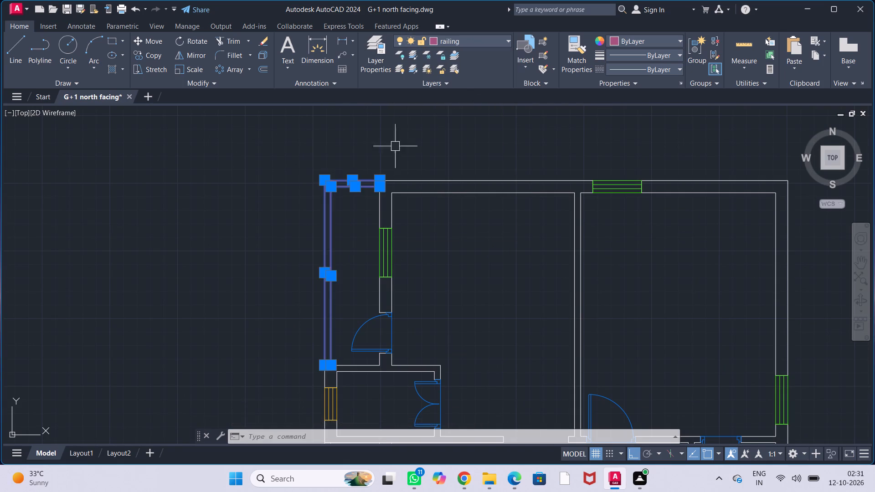
pyautogui.press('Escape')
pyautogui.press('Escape')
pyautogui.press('Escape')
pyautogui.press('Escape')
pyautogui.press('Escape')
# Shorten the outer west wall line from the toilet ventilator's lower corner so it starts at the middle west balcony's south edge.
pyautogui.scroll(-2, 257, 164)
pyautogui.moveTo(296, 180); pyautogui.dragTo(334, 160, button='middle')
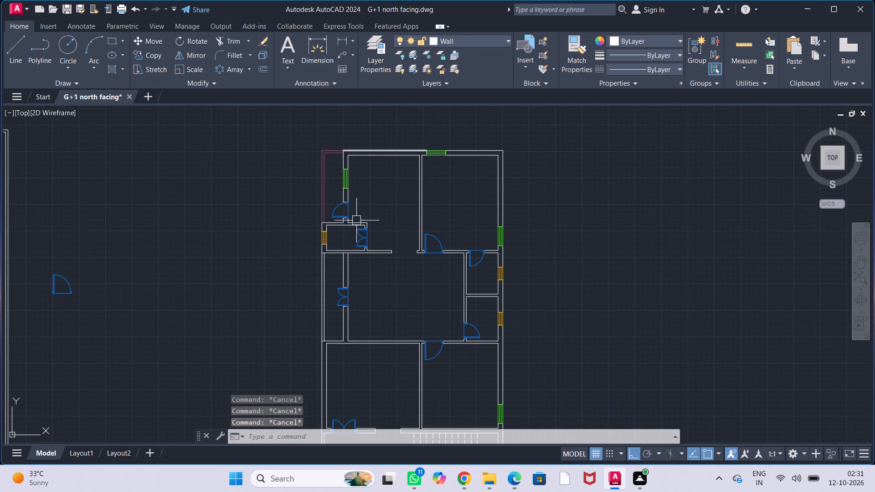
pyautogui.click(331, 320)
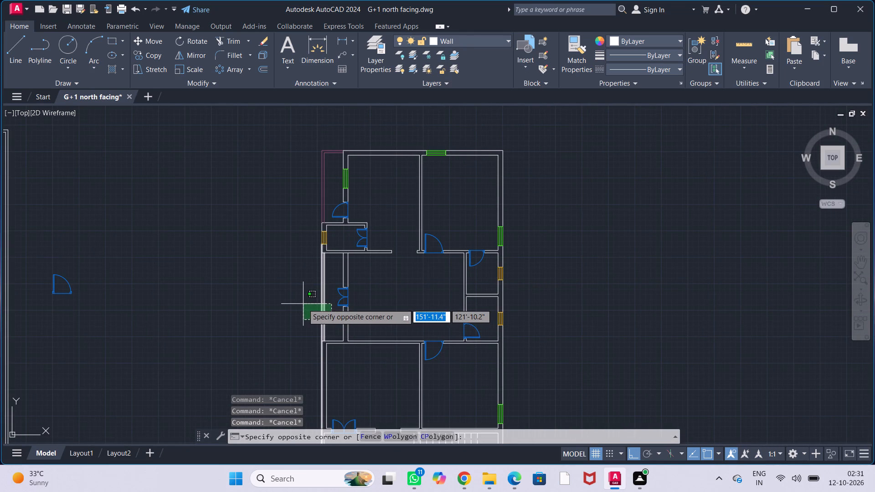
pyautogui.press('Escape')
pyautogui.press('Escape')
pyautogui.press('Escape')
pyautogui.press('Escape')
pyautogui.moveTo(301, 299); pyautogui.dragTo(318, 183, button='middle')
pyautogui.scroll(2, 324, 251)
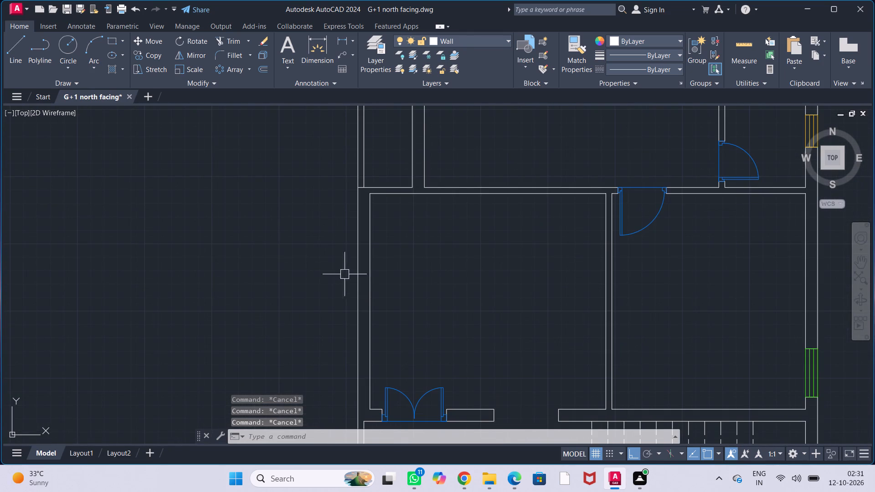
pyautogui.click(358, 292)
pyautogui.moveTo(297, 202); pyautogui.dragTo(263, 282, button='middle')
pyautogui.scroll(-2, 262, 268)
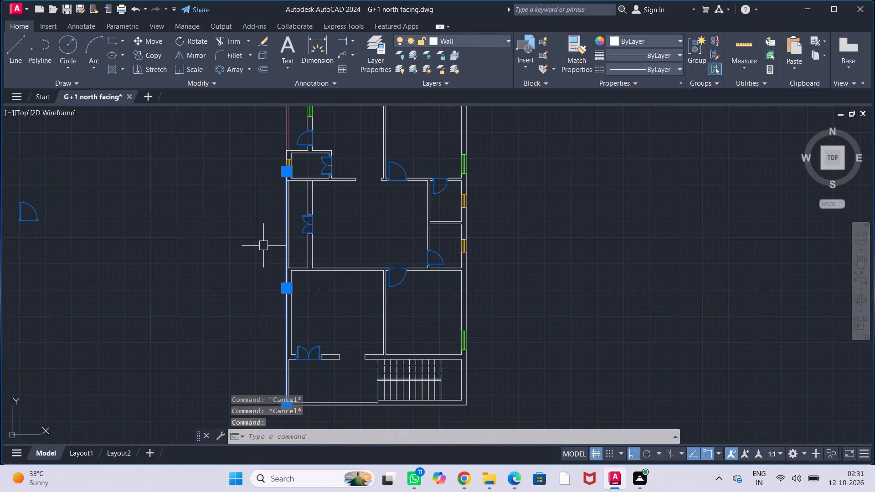
pyautogui.scroll(2, 293, 189)
pyautogui.click(269, 143)
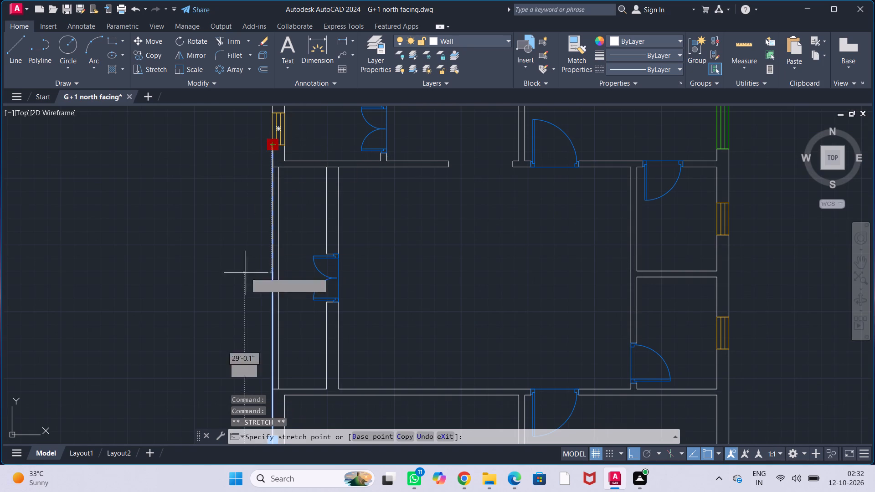
pyautogui.moveTo(230, 313); pyautogui.dragTo(251, 226, button='middle')
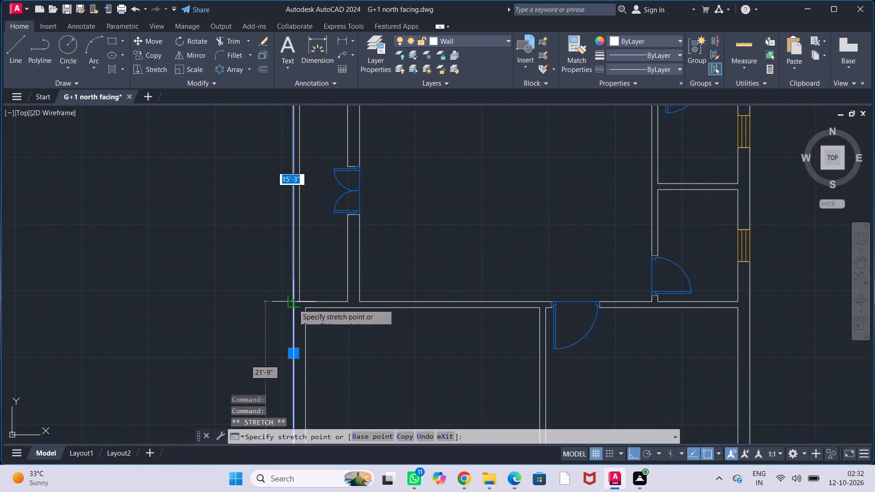
pyautogui.click(293, 304)
pyautogui.press('Escape')
pyautogui.press('Escape')
pyautogui.press('Escape')
# Draw a 13'-10.5" line along the outer west wall from the middle balcony's south edge to its north edge.
pyautogui.scroll(-1, 244, 267)
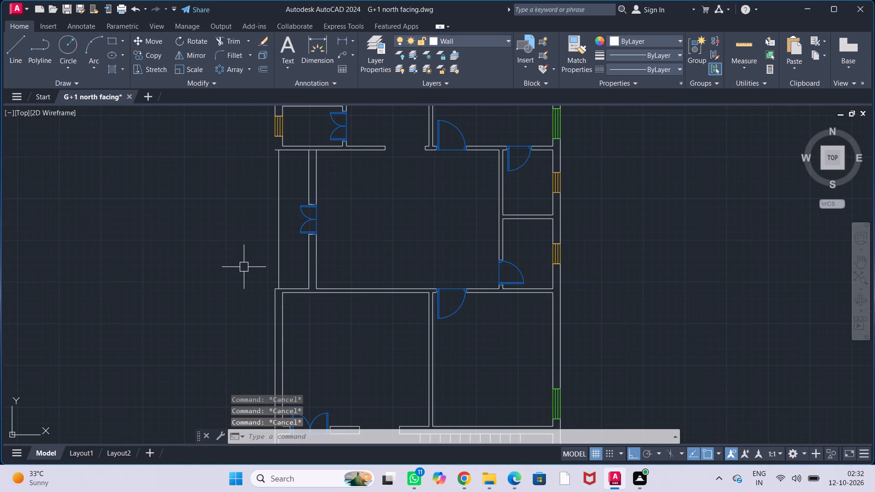
pyautogui.press('l')
pyautogui.press('Return')
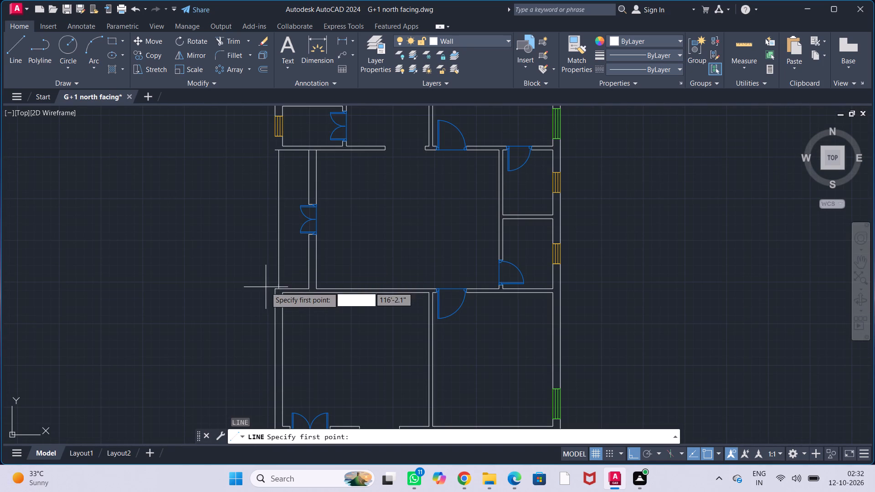
pyautogui.click(273, 291)
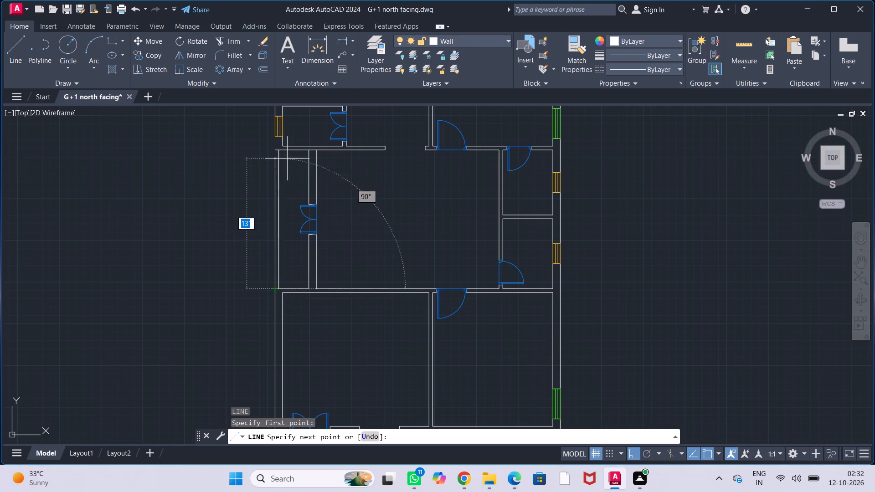
pyautogui.moveTo(271, 159); pyautogui.dragTo(252, 242, button='middle')
pyautogui.scroll(2, 252, 237)
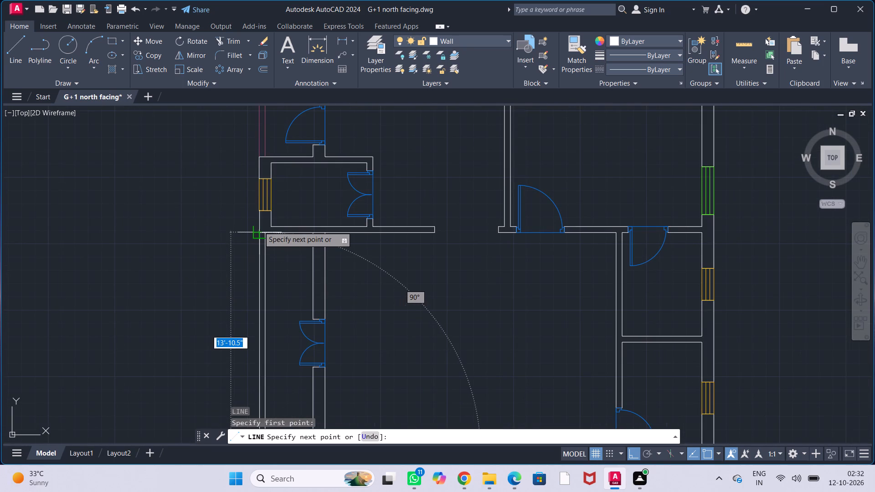
pyautogui.click(259, 226)
pyautogui.press('Escape')
pyautogui.press('Escape')
pyautogui.press('Escape')
pyautogui.press('Escape')
pyautogui.press('Escape')
pyautogui.press('Escape')
# Draw a line along the outer west wall from the middle balcony's north edge to the toilet ventilator's lower corner.
pyautogui.scroll(2, 241, 223)
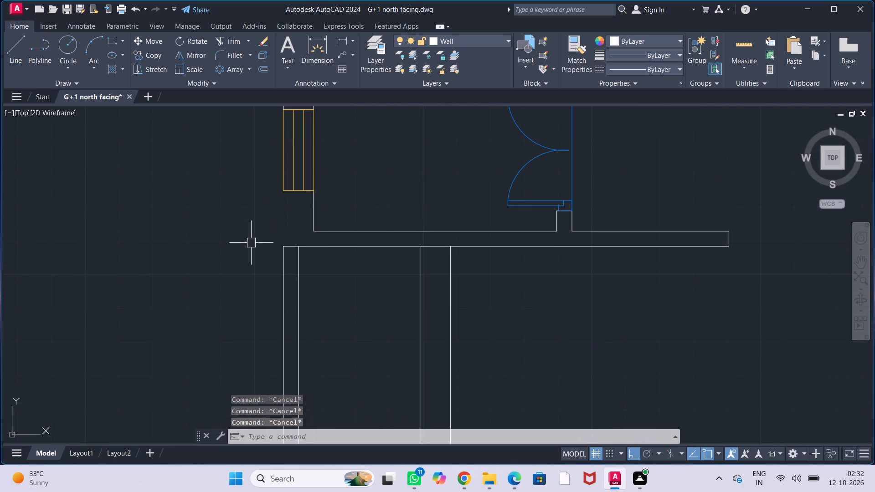
pyautogui.press('l')
pyautogui.press('Return')
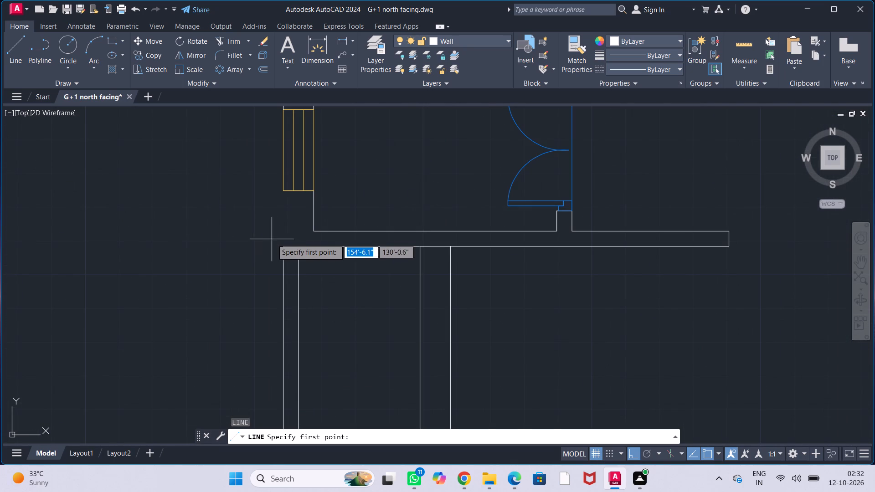
pyautogui.click(285, 252)
pyautogui.click(283, 193)
pyautogui.press('Escape')
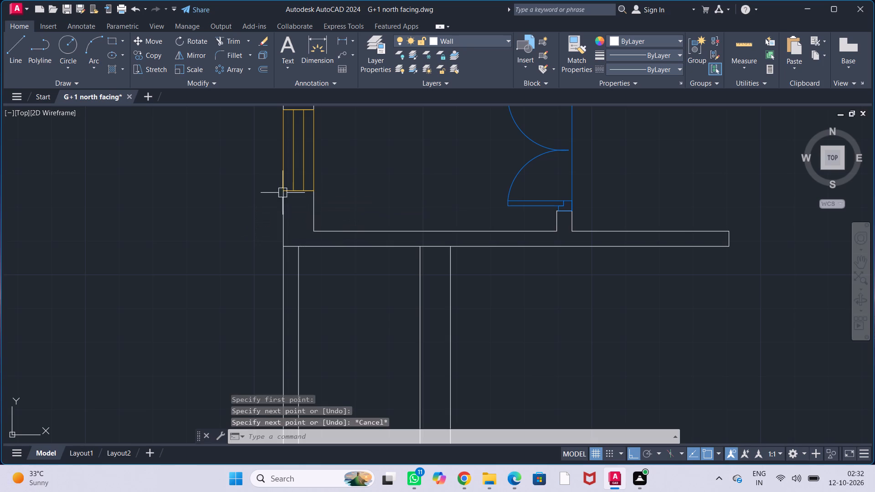
pyautogui.press('Escape')
pyautogui.press('Escape')
pyautogui.press('Escape')
pyautogui.press('Escape')
# Assign the middle west balcony's two outer wall lines to the railing layer.
pyautogui.scroll(-3, 253, 200)
pyautogui.moveTo(240, 222); pyautogui.dragTo(245, 216, button='middle')
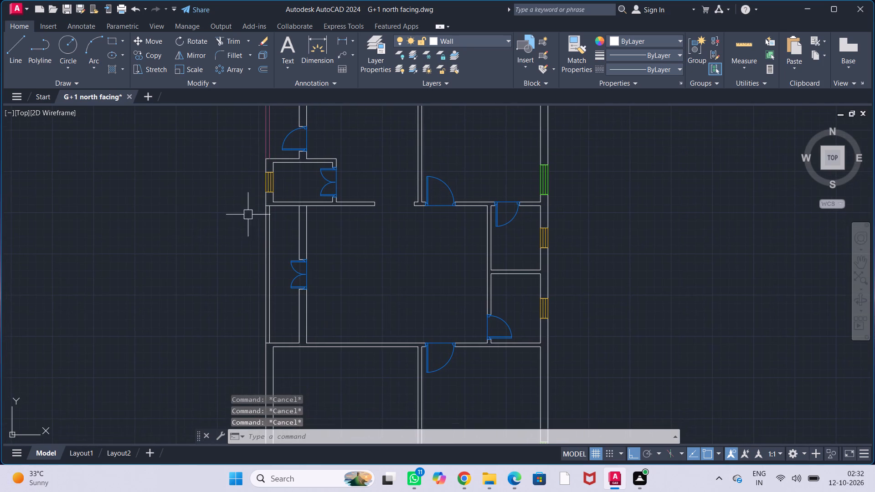
pyautogui.click(281, 259)
pyautogui.click(236, 238)
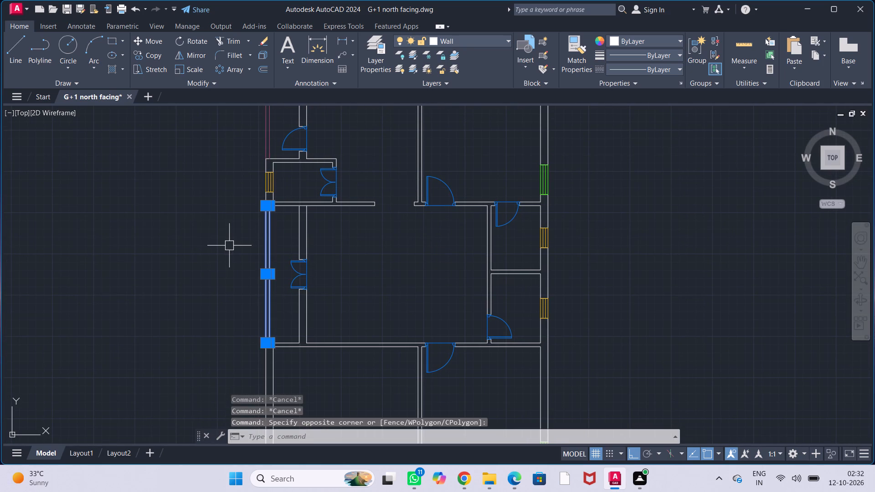
pyautogui.click(463, 41)
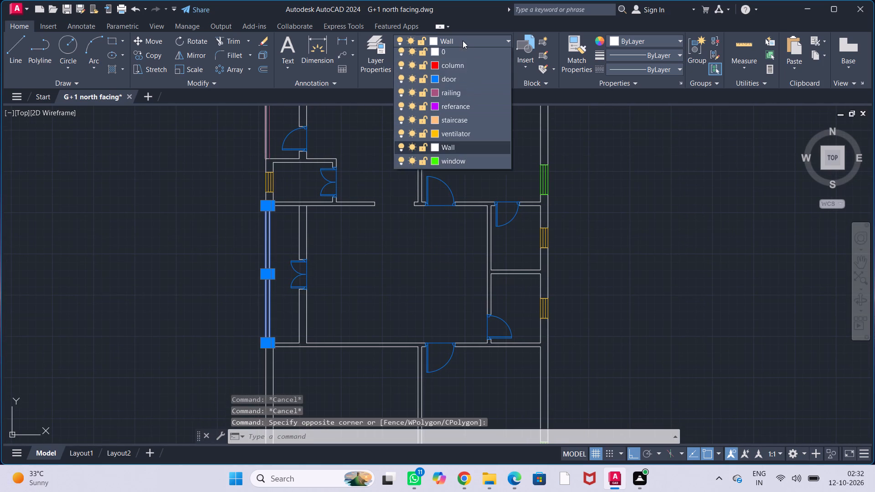
pyautogui.click(455, 98)
pyautogui.press('Escape')
pyautogui.press('Escape')
pyautogui.press('Escape')
pyautogui.press('Escape')
pyautogui.press('Escape')
# Fillet the outer west wall line with the south face line of the double-door wall at zero radius, keeping the part above.
pyautogui.scroll(-1, 220, 173)
pyautogui.moveTo(217, 176); pyautogui.dragTo(301, 232, button='middle')
pyautogui.scroll(-1, 251, 195)
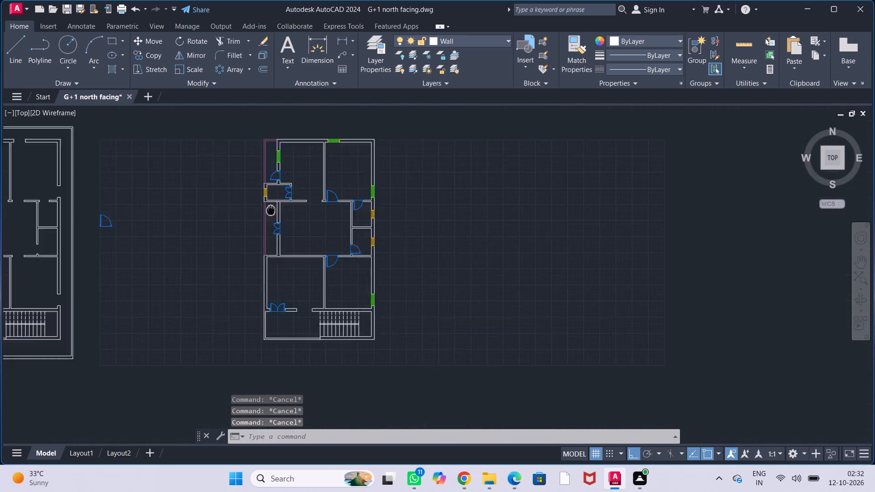
pyautogui.moveTo(301, 232); pyautogui.dragTo(309, 239, button='middle')
pyautogui.scroll(2, 294, 199)
pyautogui.moveTo(312, 211); pyautogui.dragTo(298, 175, button='middle')
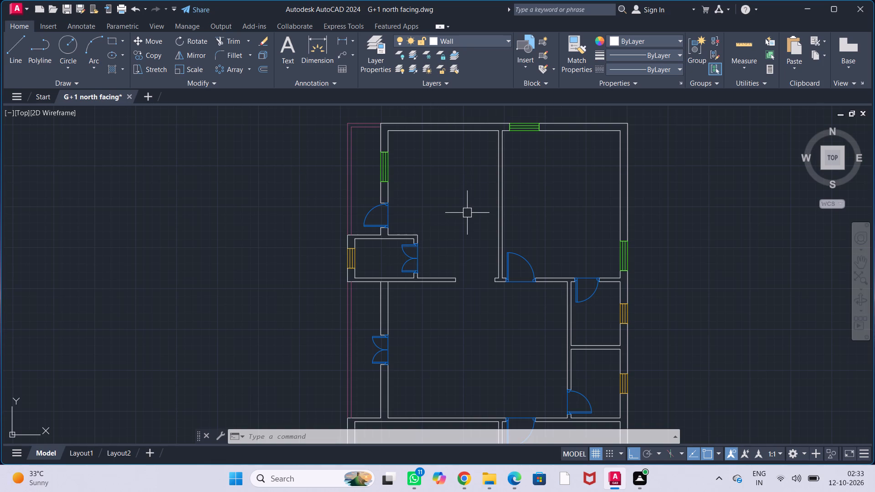
pyautogui.moveTo(468, 218); pyautogui.dragTo(469, 151, button='middle')
pyautogui.scroll(-1, 477, 245)
pyautogui.moveTo(487, 283); pyautogui.dragTo(447, 172, button='middle')
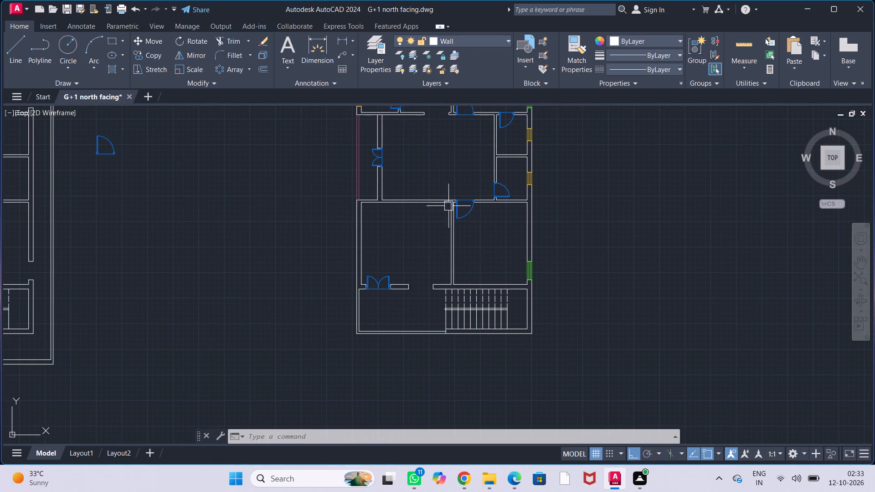
pyautogui.moveTo(400, 302); pyautogui.dragTo(398, 283, button='middle')
pyautogui.scroll(2, 369, 307)
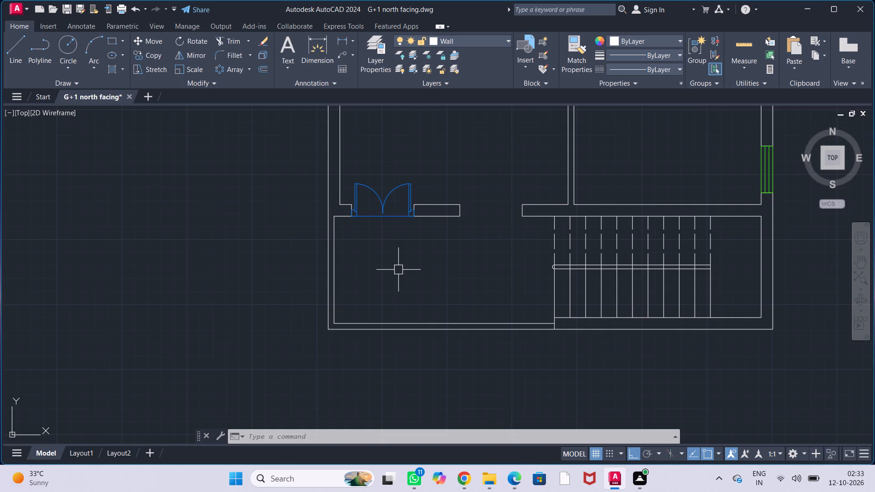
pyautogui.moveTo(398, 269); pyautogui.dragTo(356, 333, button='middle')
pyautogui.scroll(1, 309, 275)
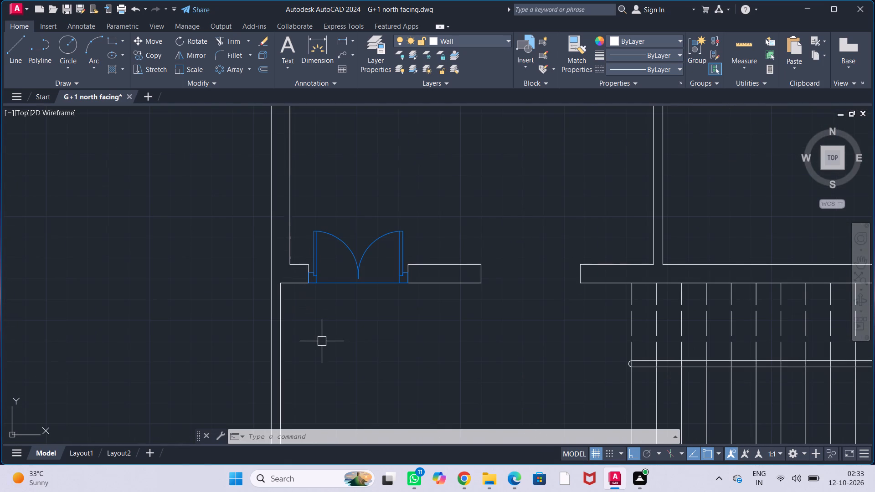
pyautogui.press('f')
pyautogui.press('Return')
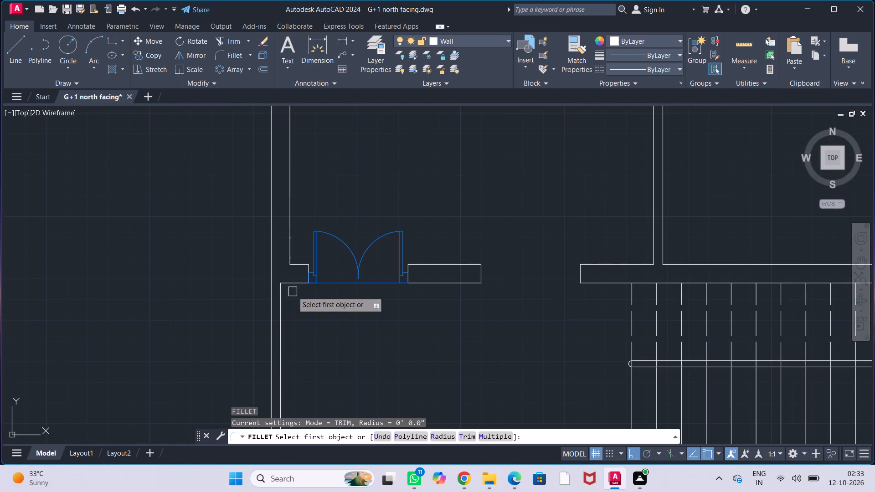
pyautogui.click(291, 285)
pyautogui.click(272, 270)
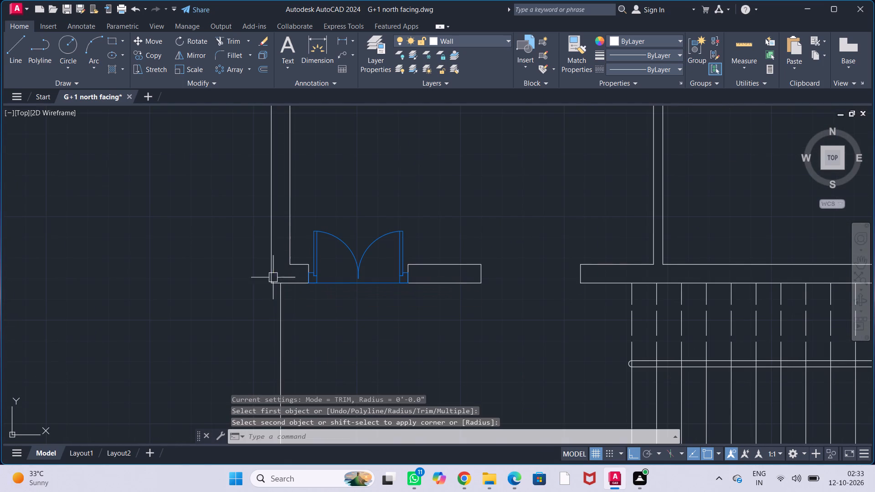
pyautogui.scroll(-1, 323, 331)
pyautogui.moveTo(365, 348); pyautogui.dragTo(349, 272, button='middle')
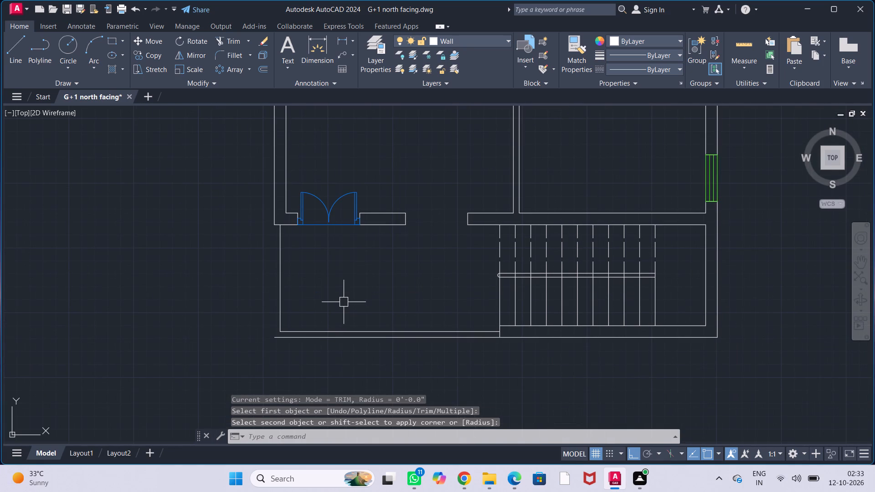
pyautogui.press('Escape')
pyautogui.press('Escape')
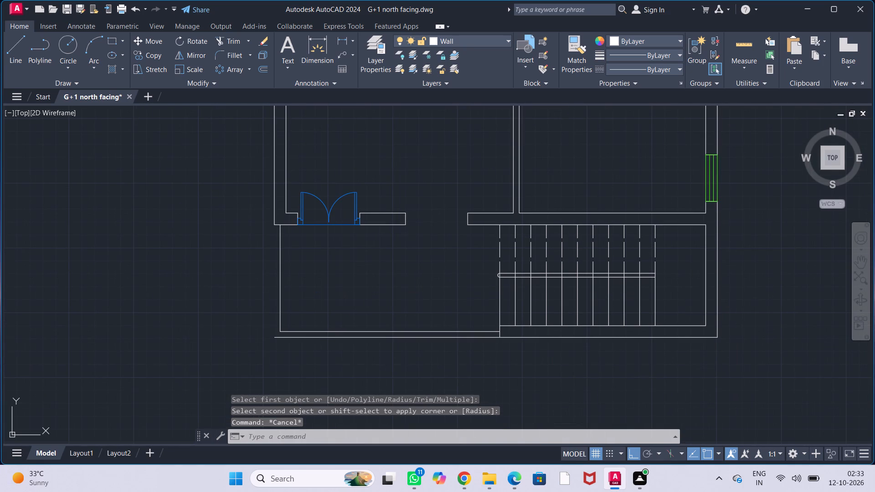
# Draw a 7'-3" line along the outer west edge from the double-door wall's corner to the plan's southwest corner.
pyautogui.press('l')
pyautogui.press('Return')
pyautogui.scroll(2, 265, 262)
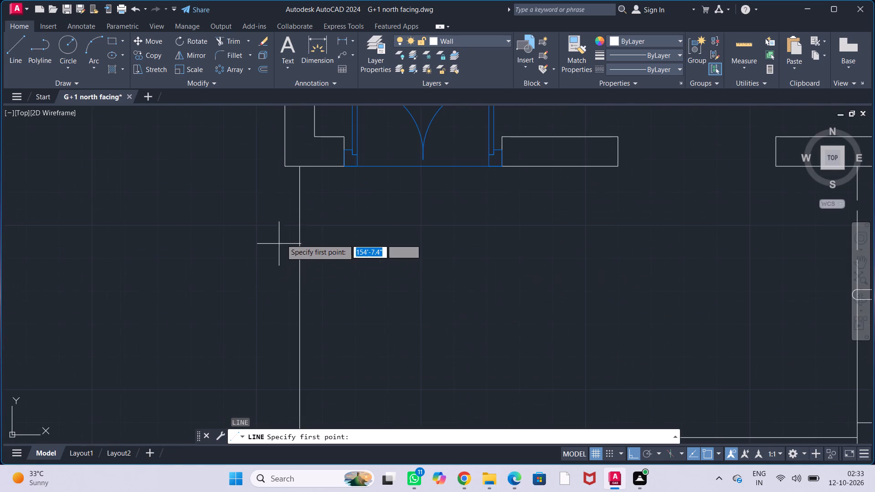
pyautogui.click(284, 166)
pyautogui.moveTo(257, 281); pyautogui.dragTo(269, 205, button='middle')
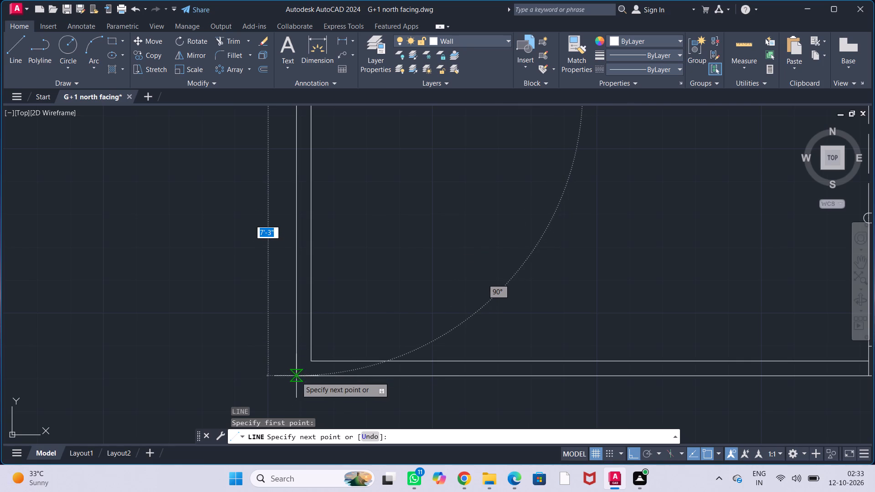
pyautogui.click(296, 377)
pyautogui.press('Escape')
pyautogui.press('Escape')
pyautogui.press('Escape')
pyautogui.press('Escape')
# Shorten the outer south wall line so its east end stops at the staircase's west edge.
pyautogui.scroll(-3, 409, 315)
pyautogui.moveTo(417, 311); pyautogui.dragTo(370, 320, button='middle')
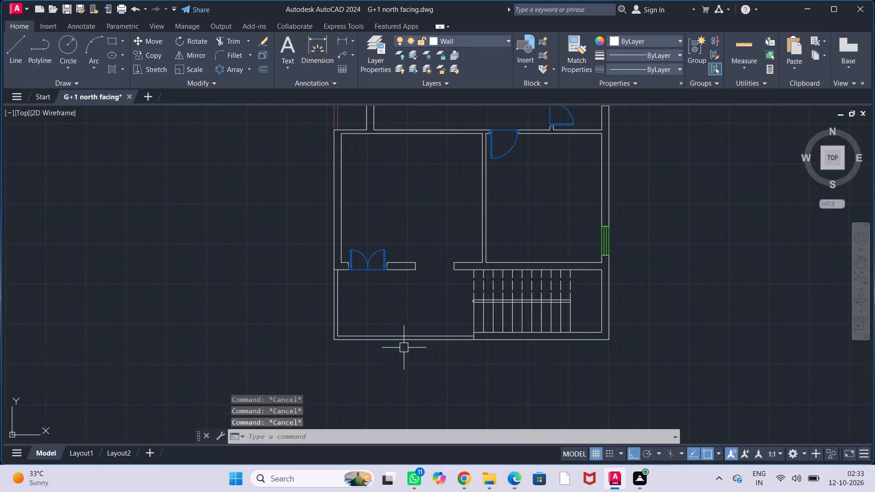
pyautogui.click(435, 357)
pyautogui.press('Escape')
pyautogui.press('Escape')
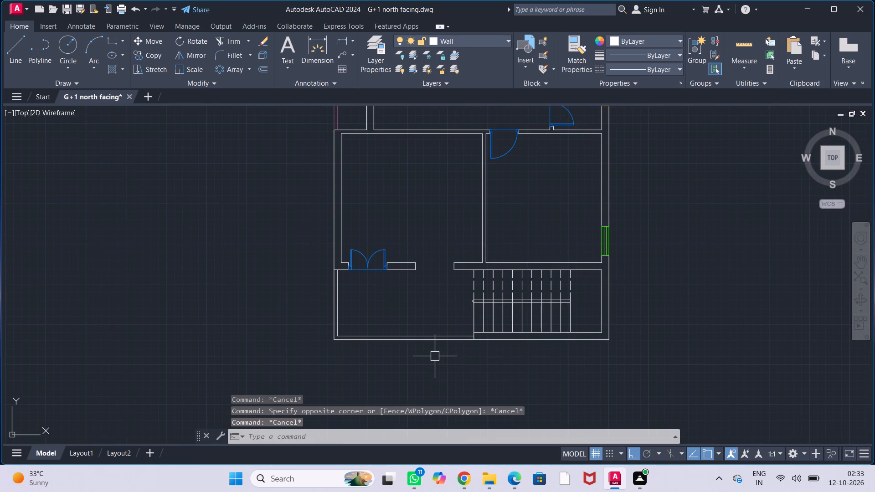
pyautogui.press('Escape')
pyautogui.press('Escape')
pyautogui.scroll(2, 453, 339)
pyautogui.click(488, 342)
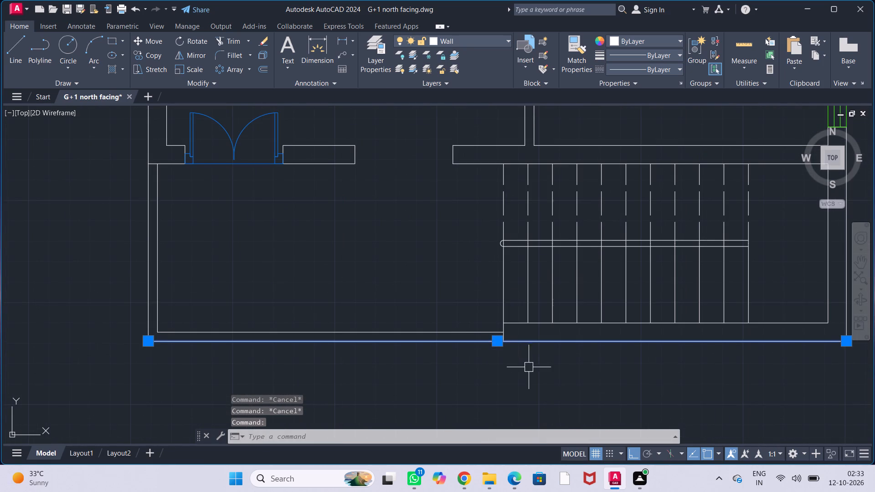
pyautogui.moveTo(528, 367); pyautogui.dragTo(388, 342, button='middle')
pyautogui.click(708, 317)
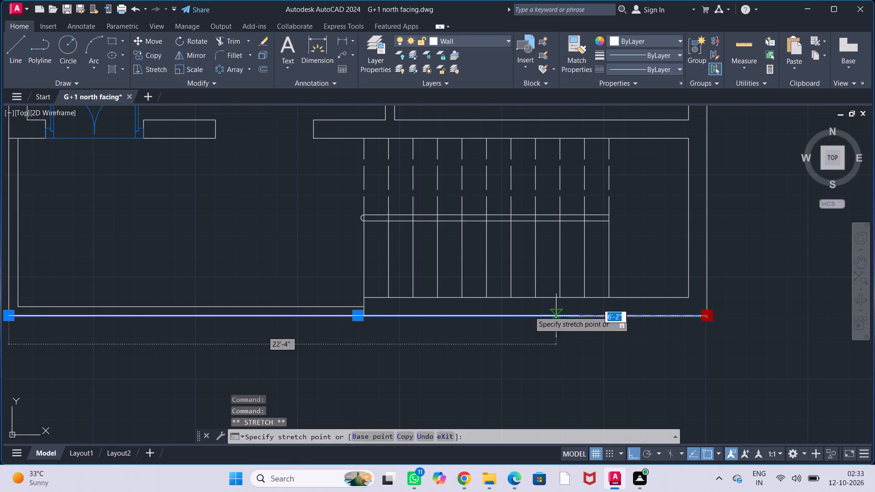
pyautogui.scroll(3, 373, 315)
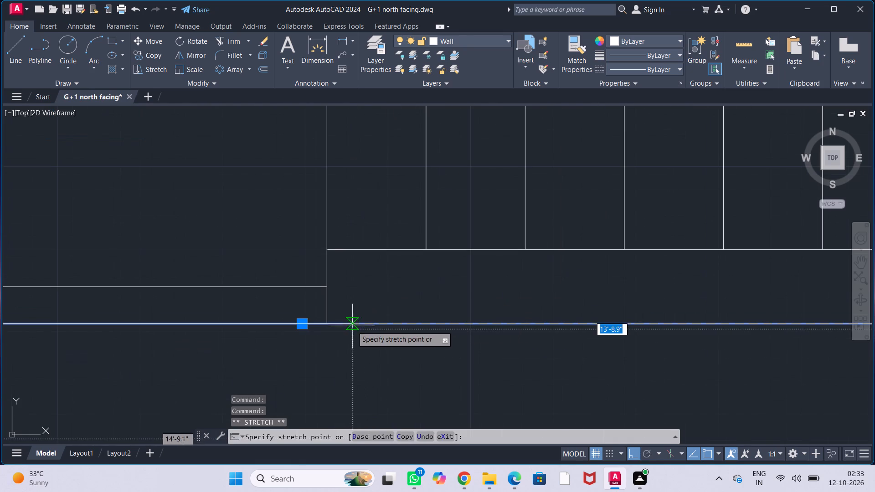
pyautogui.click(329, 323)
pyautogui.press('Escape')
pyautogui.press('Escape')
pyautogui.press('Escape')
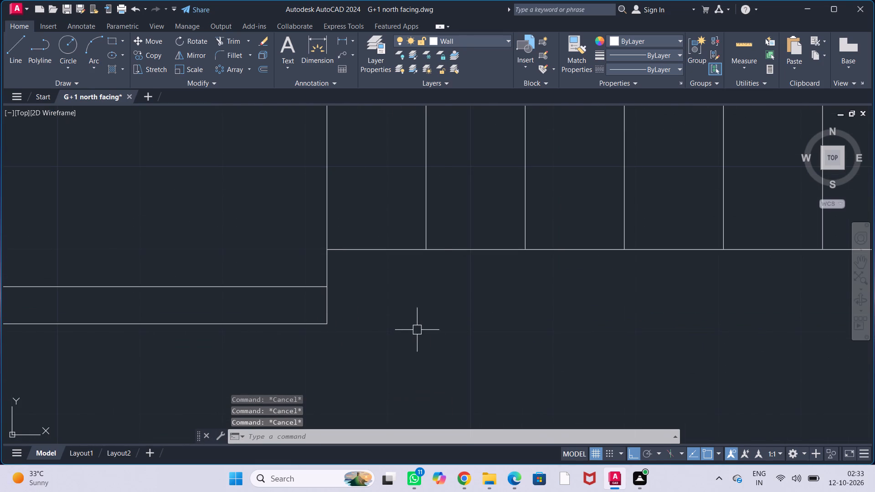
# Draw a line along the outer south edge from the staircase's southwest corner to the plan's outer southeast corner.
pyautogui.scroll(-2, 417, 330)
pyautogui.press('Escape')
pyautogui.scroll(-1, 417, 330)
pyautogui.press('l')
pyautogui.press('Return')
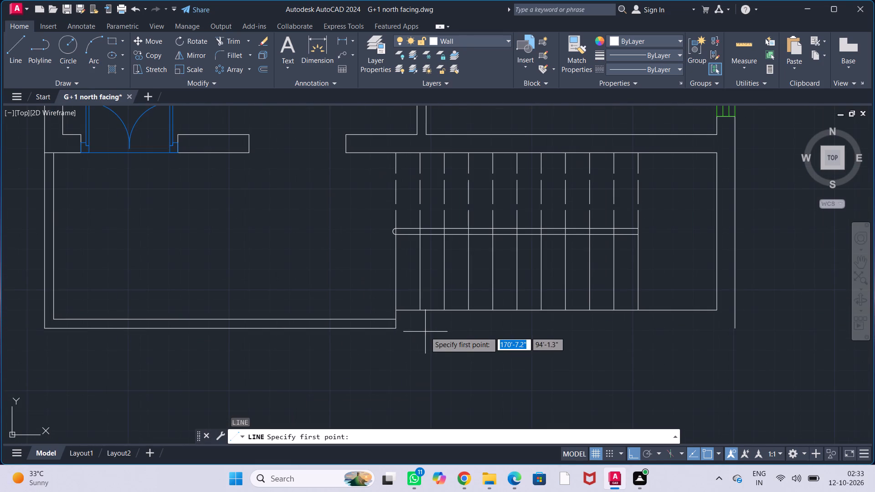
pyautogui.moveTo(398, 330); pyautogui.dragTo(405, 332)
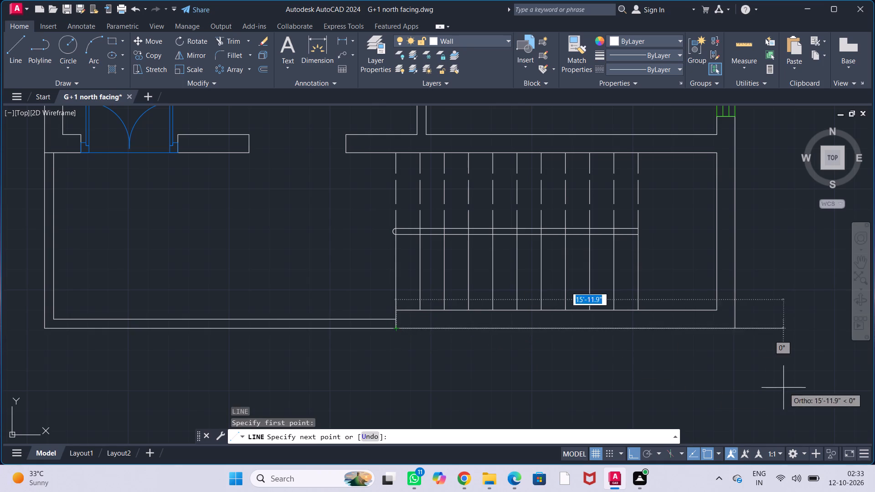
pyautogui.click(736, 327)
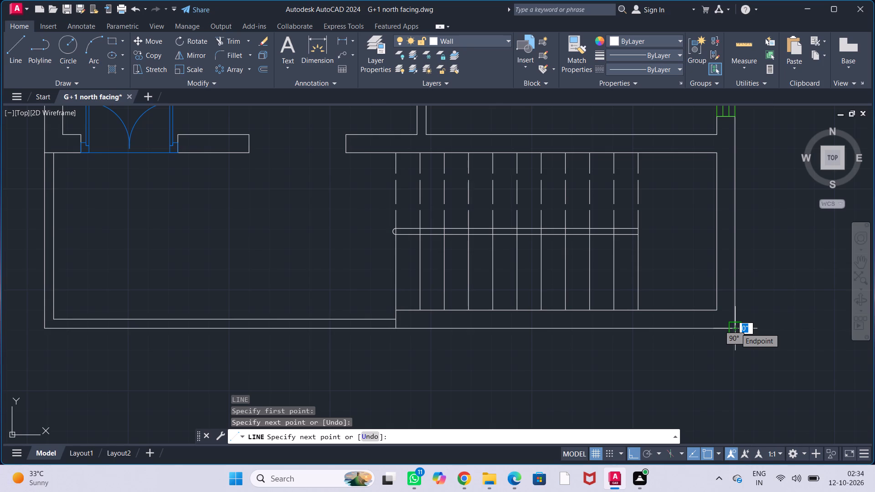
pyautogui.press('Escape')
pyautogui.press('Escape')
pyautogui.press('Escape')
pyautogui.press('Escape')
pyautogui.press('Escape')
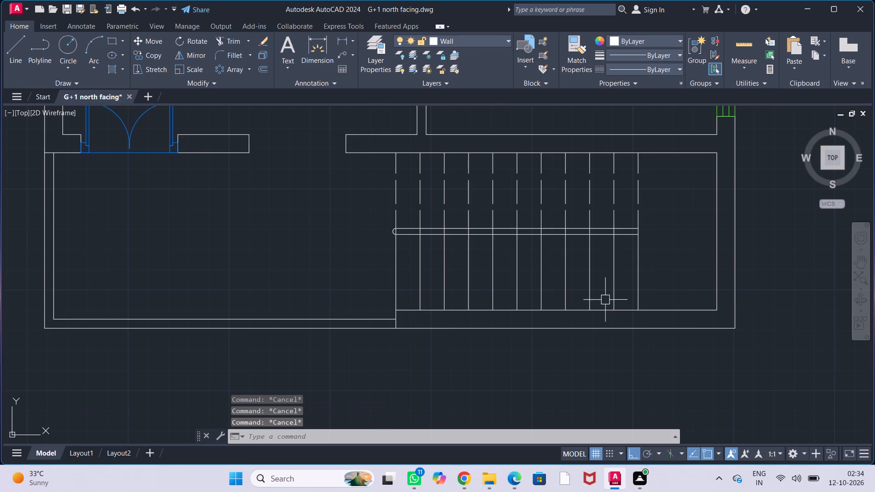
# Assign the southwest balcony's four inner and outer edge lines, on its west and south sides, to the railing layer.
pyautogui.moveTo(232, 284); pyautogui.dragTo(308, 298, button='middle')
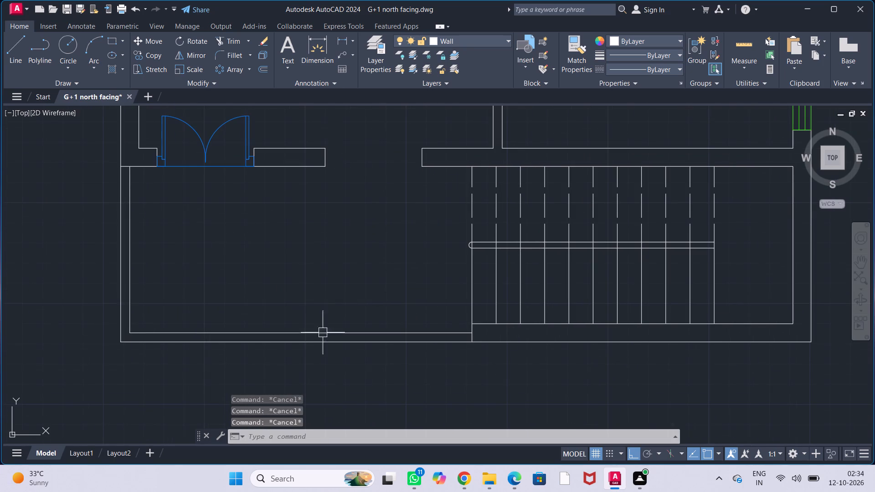
pyautogui.moveTo(355, 371); pyautogui.dragTo(345, 349)
pyautogui.click(78, 241)
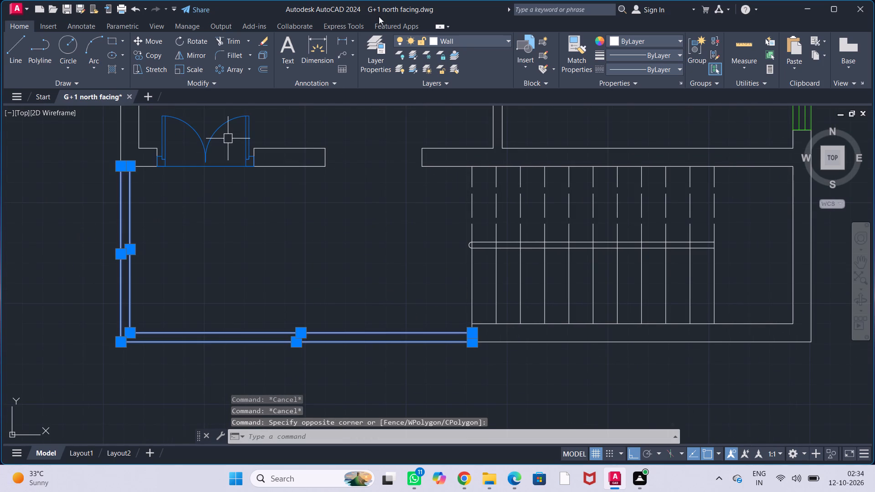
pyautogui.click(486, 41)
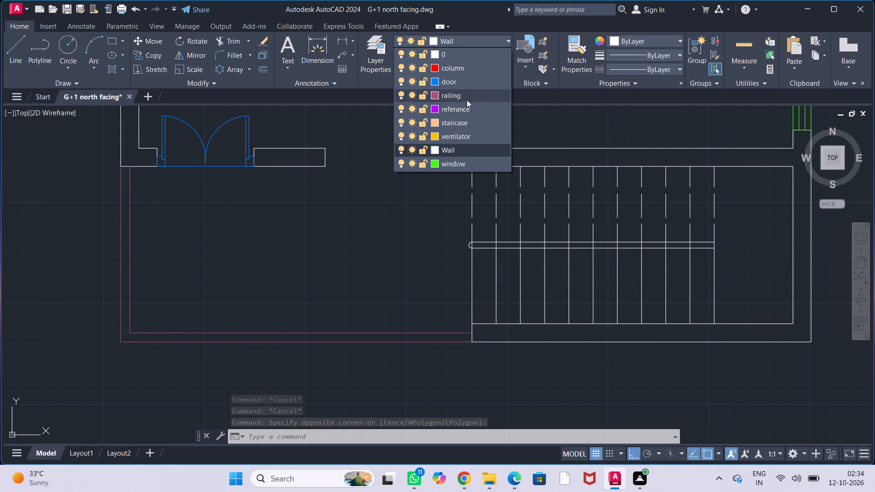
pyautogui.click(467, 99)
pyautogui.press('Escape')
pyautogui.press('Escape')
pyautogui.press('Escape')
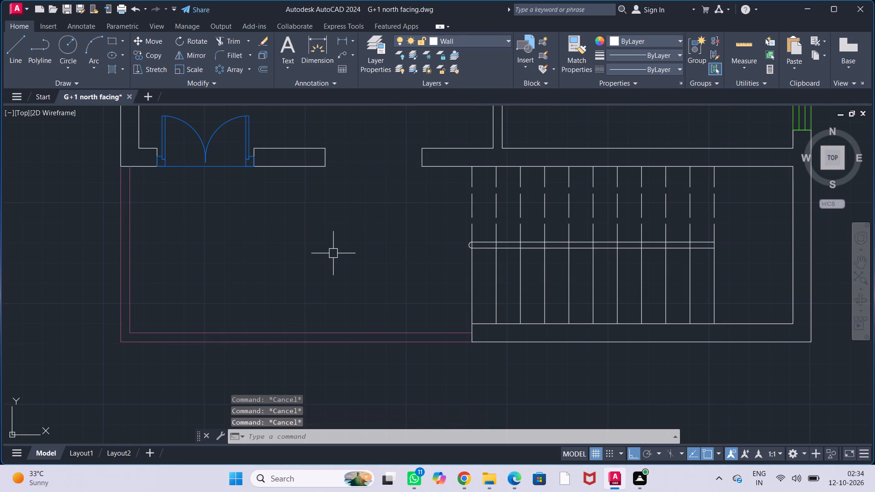
pyautogui.press('Escape')
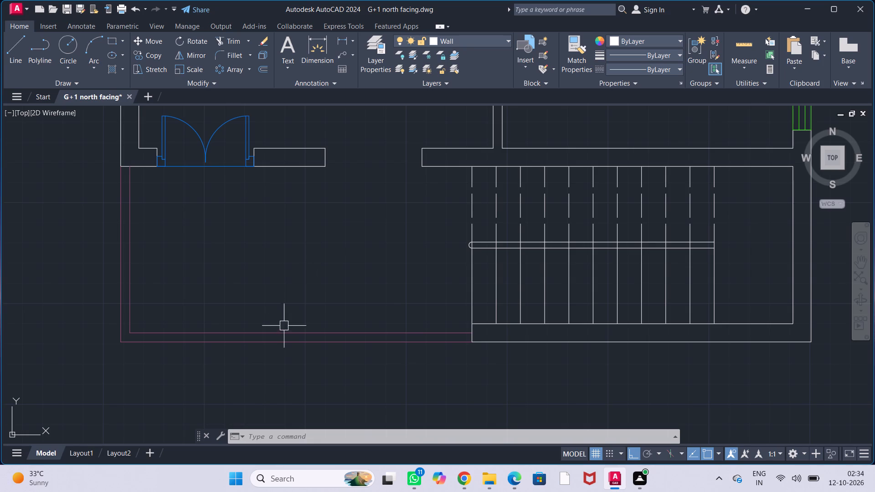
# Examine the doors, windows, ventilators and railings of the finished floor plan and the still empty openings of the neighbouring plan.
pyautogui.scroll(-2, 344, 266)
pyautogui.moveTo(363, 247); pyautogui.dragTo(359, 337, button='middle')
pyautogui.moveTo(345, 258); pyautogui.dragTo(326, 344, button='middle')
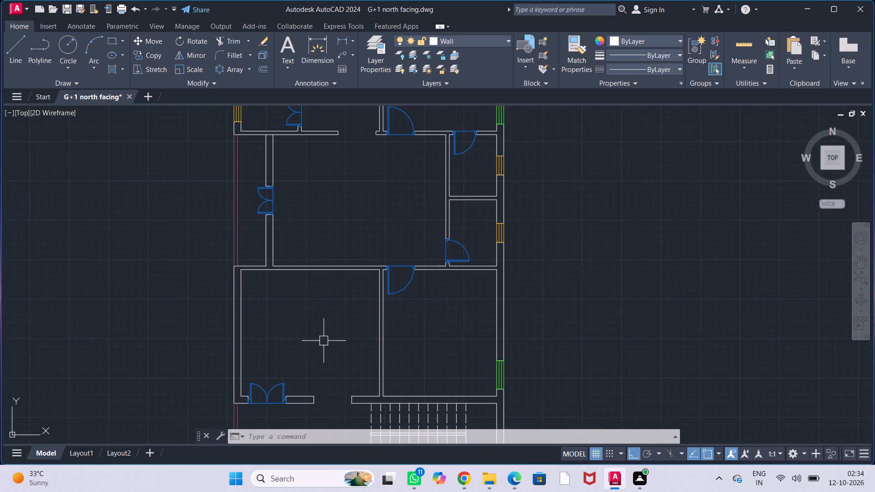
pyautogui.moveTo(327, 315); pyautogui.dragTo(320, 363, button='middle')
pyautogui.scroll(-2, 348, 269)
pyautogui.moveTo(356, 262); pyautogui.dragTo(373, 298, button='middle')
pyautogui.scroll(1, 363, 288)
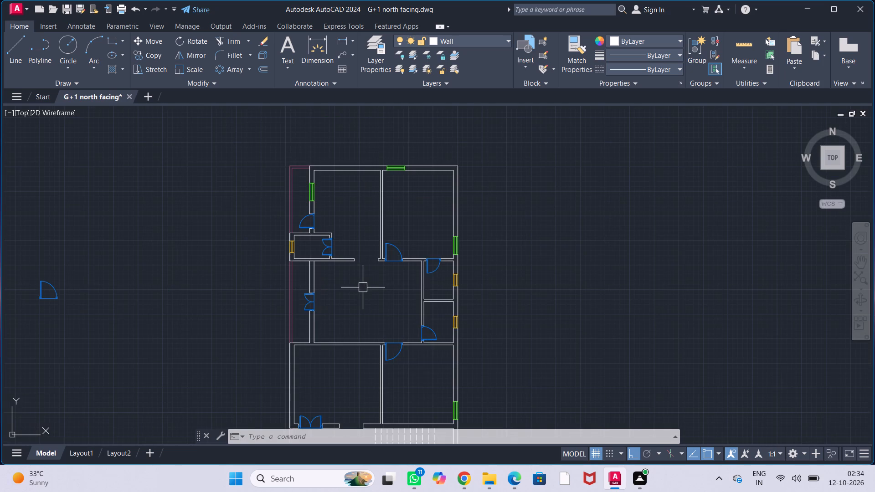
pyautogui.scroll(1, 368, 292)
pyautogui.middleClick(368, 292)
pyautogui.scroll(-1, 370, 288)
pyautogui.moveTo(373, 292); pyautogui.dragTo(373, 217, button='middle')
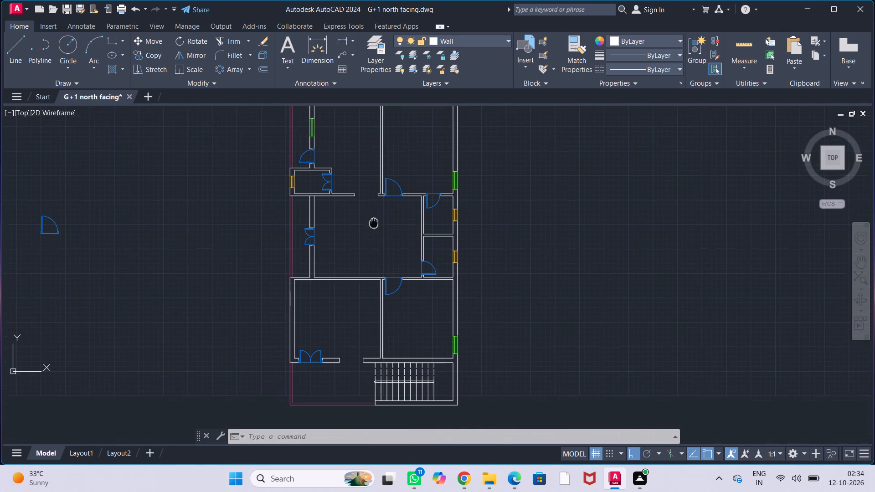
pyautogui.moveTo(356, 294); pyautogui.dragTo(400, 291, button='middle')
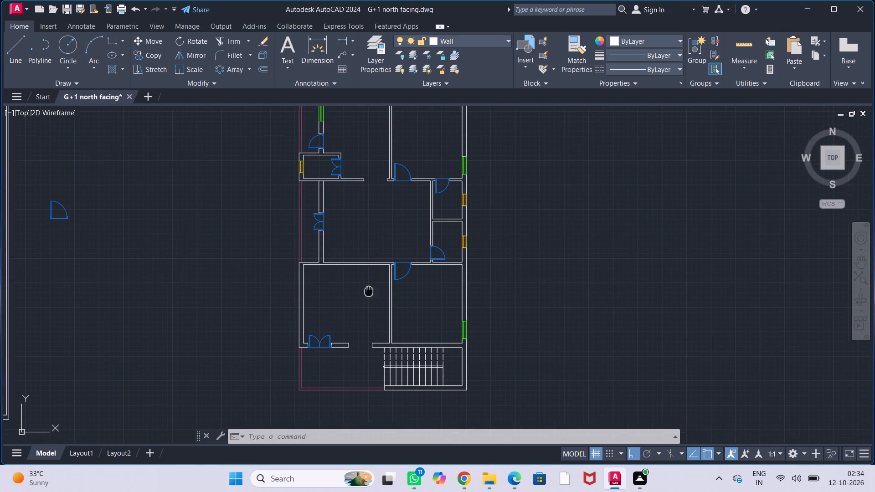
pyautogui.moveTo(400, 291); pyautogui.dragTo(696, 292, button='middle')
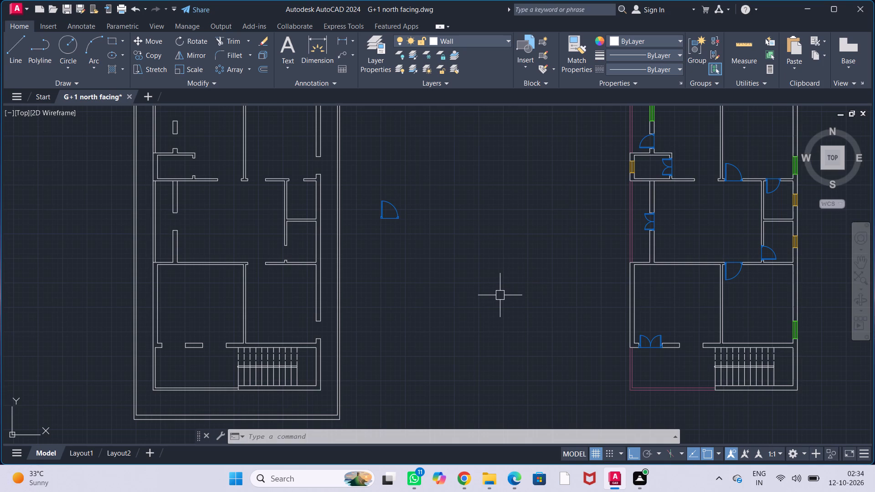
pyautogui.moveTo(518, 308); pyautogui.dragTo(380, 278, button='middle')
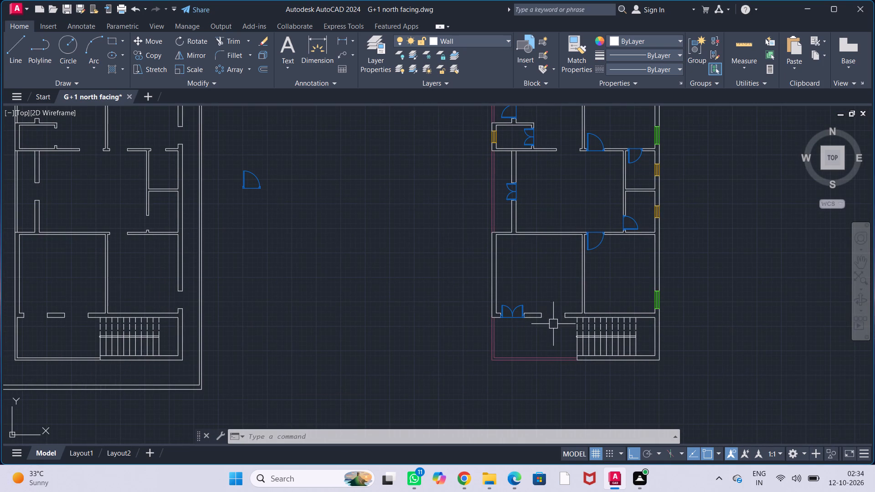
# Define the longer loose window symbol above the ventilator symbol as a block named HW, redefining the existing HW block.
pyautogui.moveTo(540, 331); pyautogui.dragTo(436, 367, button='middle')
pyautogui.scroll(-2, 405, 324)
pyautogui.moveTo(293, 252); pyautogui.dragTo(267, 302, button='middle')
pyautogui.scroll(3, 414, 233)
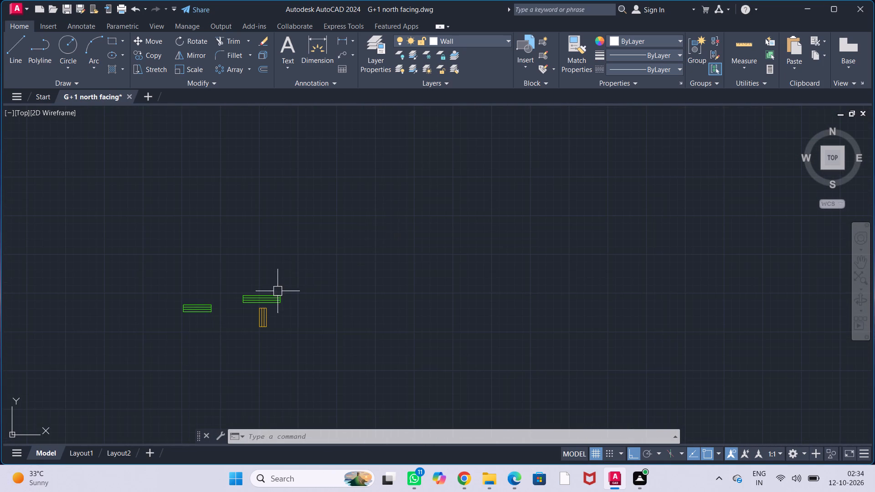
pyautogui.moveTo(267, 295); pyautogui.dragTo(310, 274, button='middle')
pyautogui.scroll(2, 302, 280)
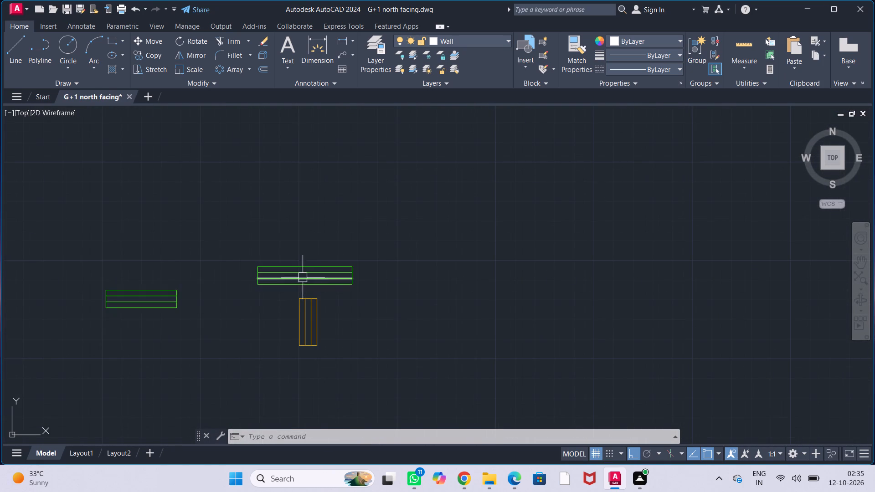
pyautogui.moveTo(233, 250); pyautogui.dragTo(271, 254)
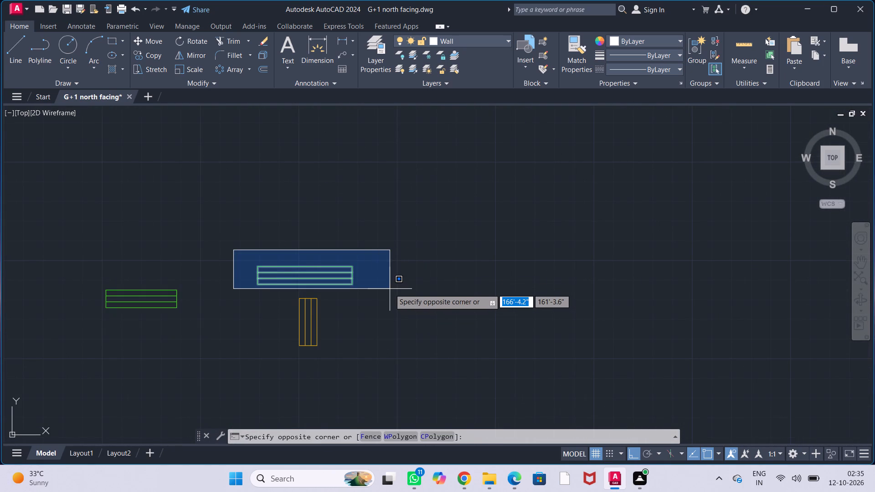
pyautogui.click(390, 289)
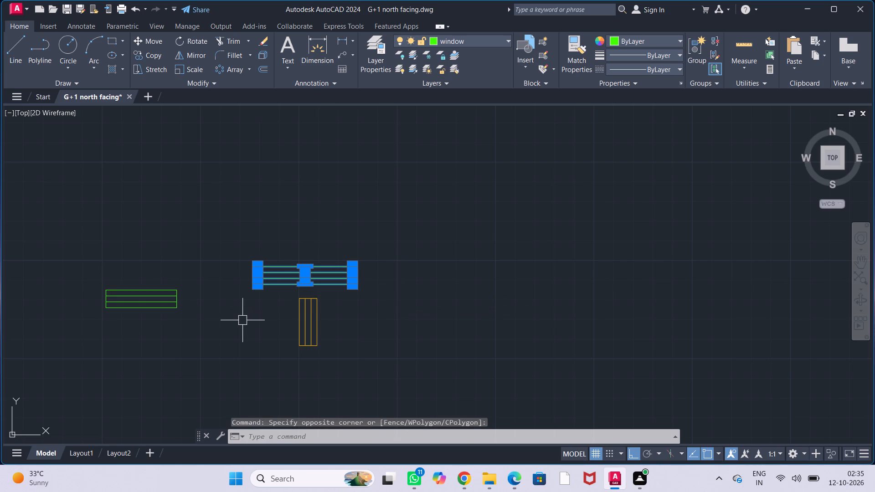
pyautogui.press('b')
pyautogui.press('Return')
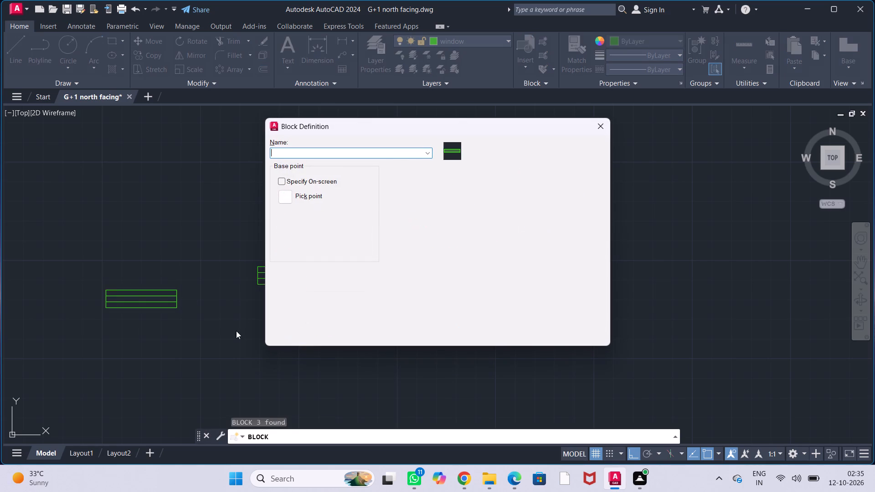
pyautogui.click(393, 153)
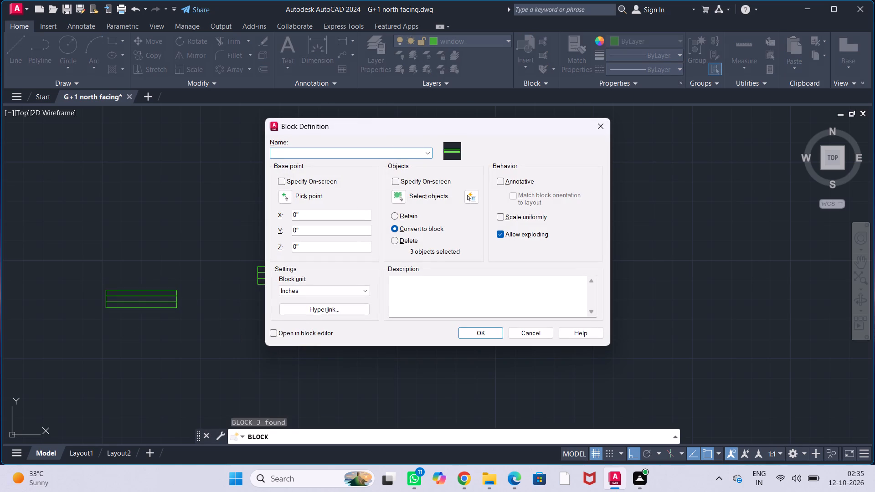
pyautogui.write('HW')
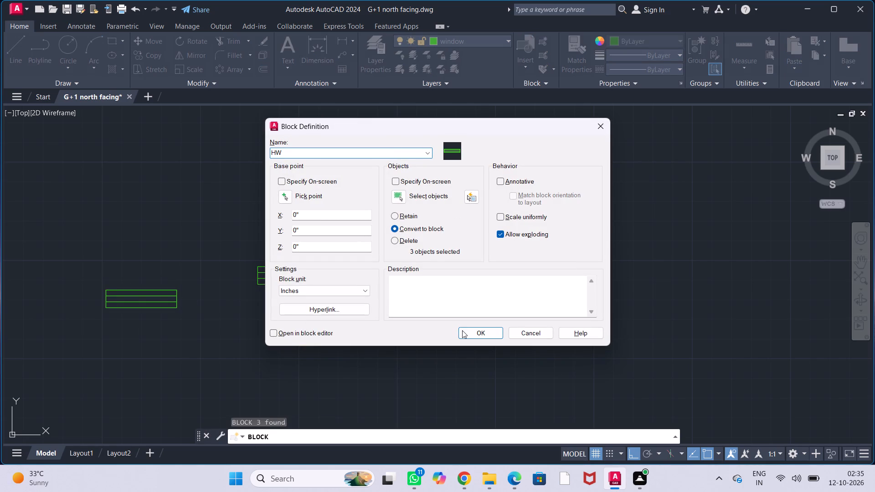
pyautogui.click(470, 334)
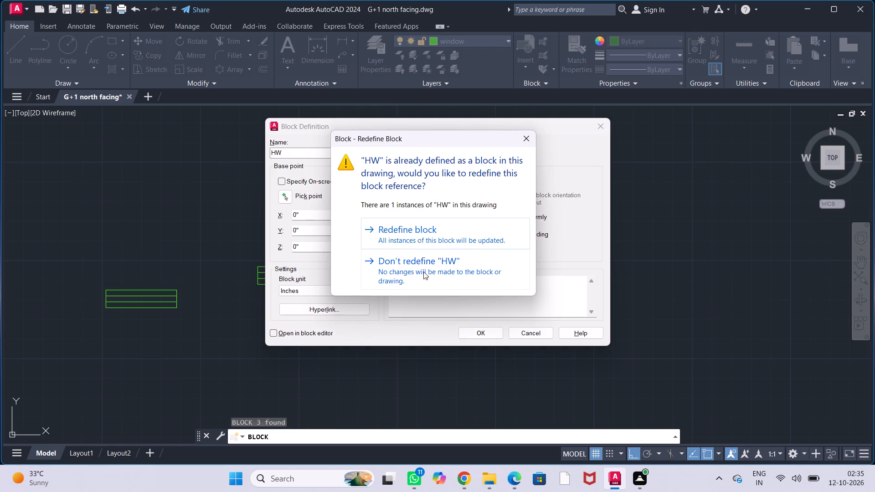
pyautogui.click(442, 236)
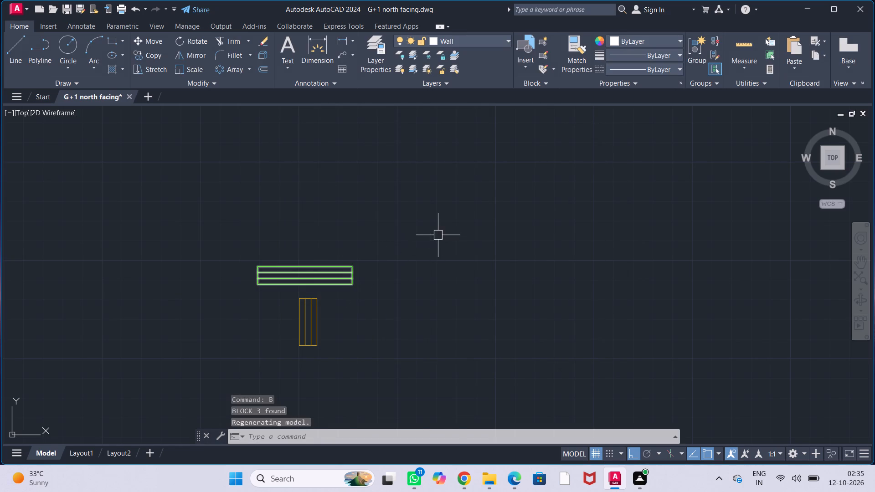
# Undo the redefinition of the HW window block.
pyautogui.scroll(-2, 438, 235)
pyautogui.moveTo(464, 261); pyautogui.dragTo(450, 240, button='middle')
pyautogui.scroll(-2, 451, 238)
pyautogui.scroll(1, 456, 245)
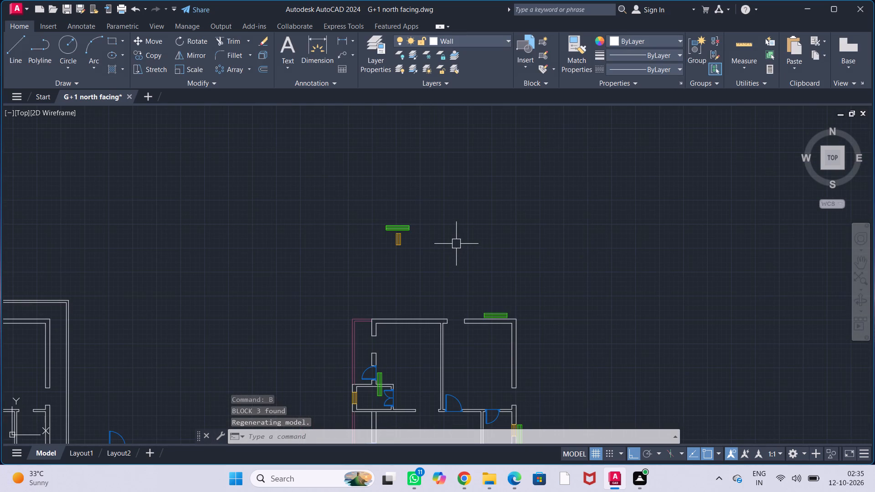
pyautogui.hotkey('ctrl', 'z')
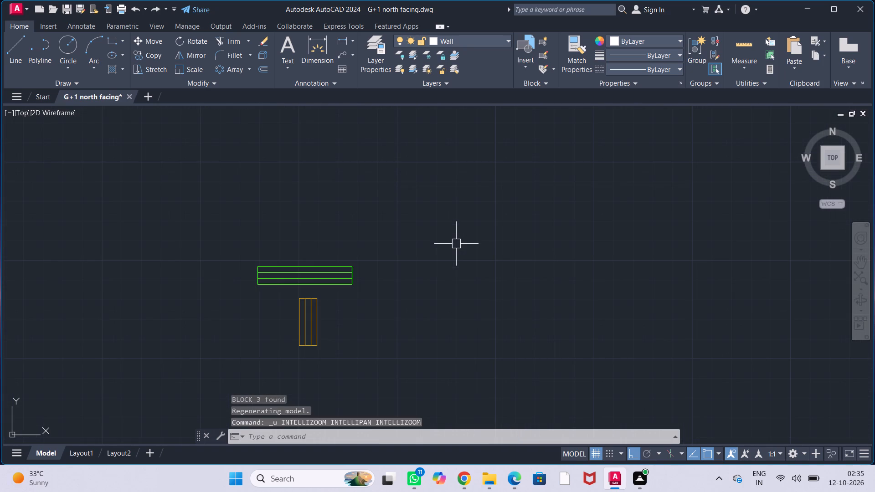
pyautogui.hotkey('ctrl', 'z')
# Define the longer loose window symbol above the ventilator symbol as a block named DW.
pyautogui.scroll(-1, 460, 245)
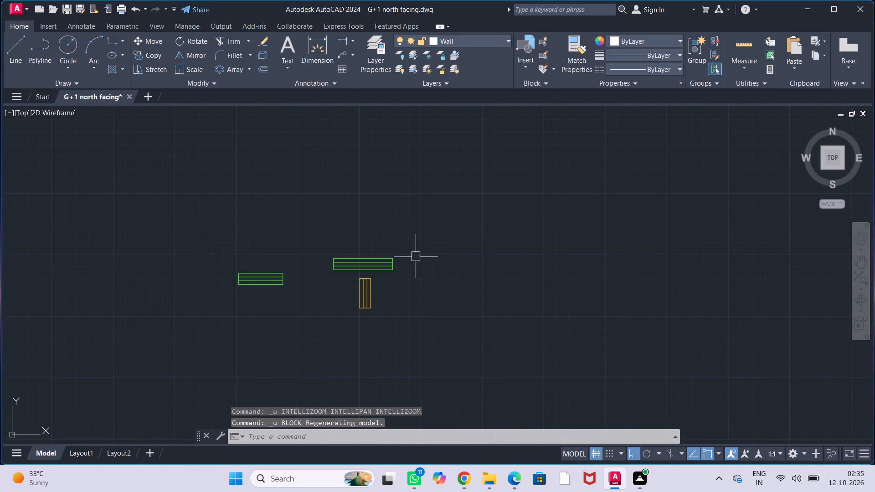
pyautogui.moveTo(309, 247); pyautogui.dragTo(318, 247)
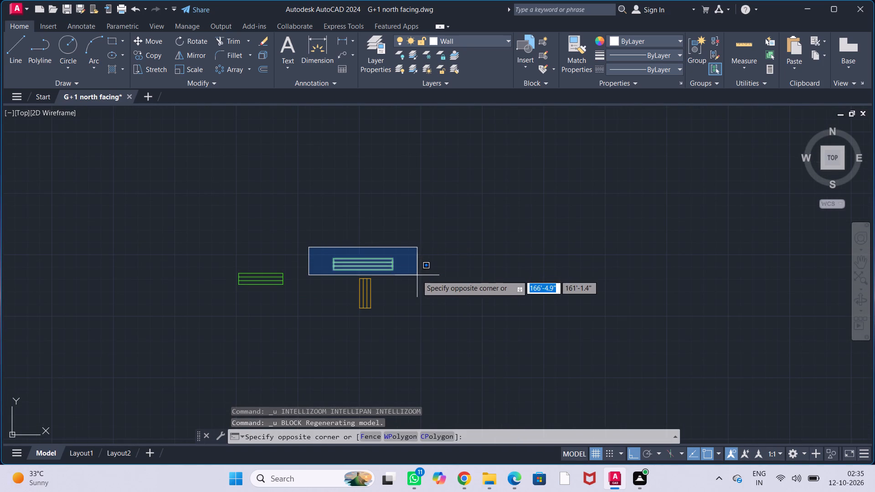
pyautogui.click(417, 275)
pyautogui.press('b')
pyautogui.press('Return')
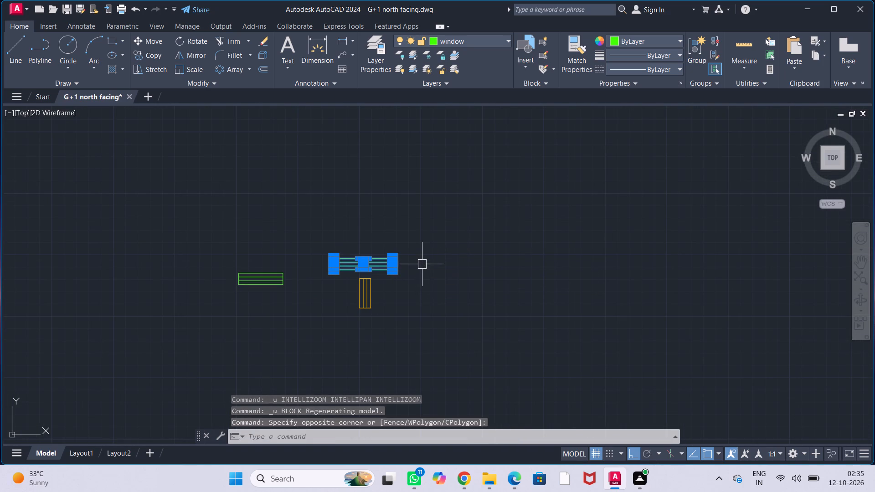
pyautogui.click(392, 154)
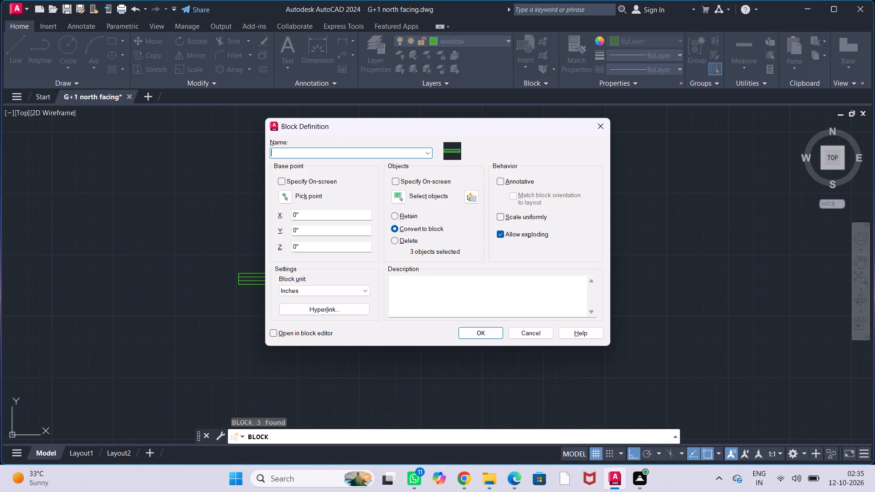
pyautogui.write('HW')
pyautogui.click(477, 335)
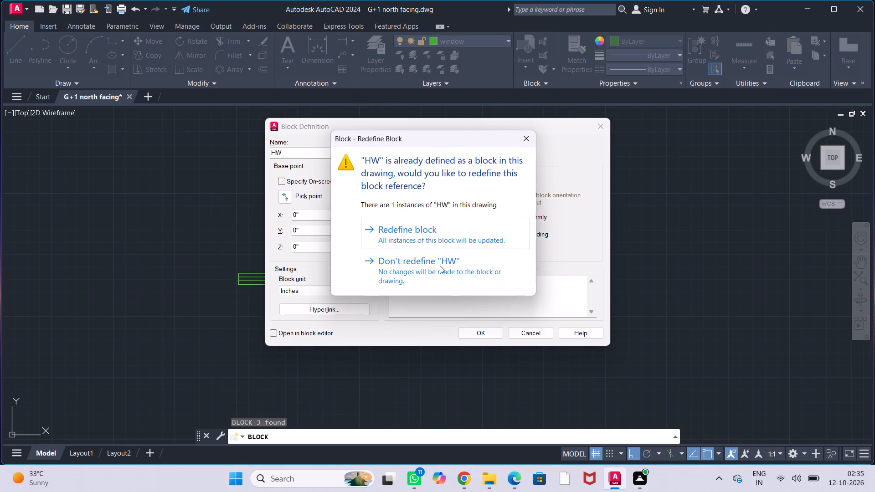
pyautogui.click(451, 272)
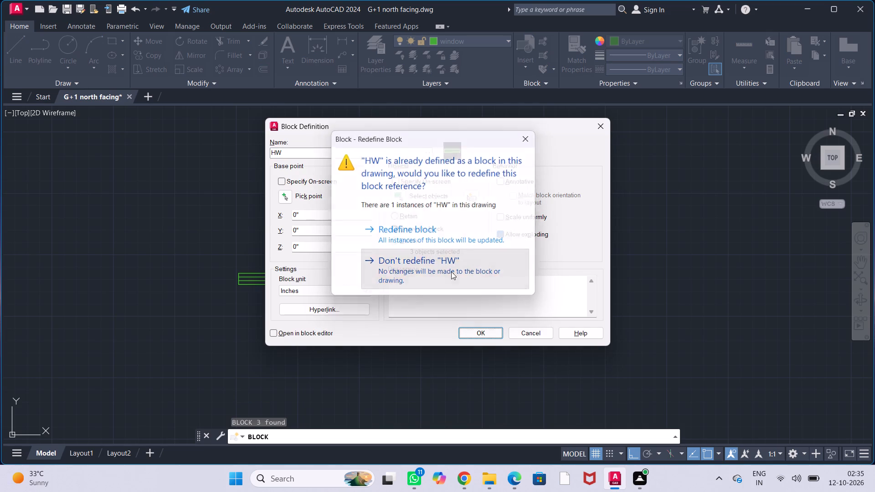
pyautogui.click(483, 334)
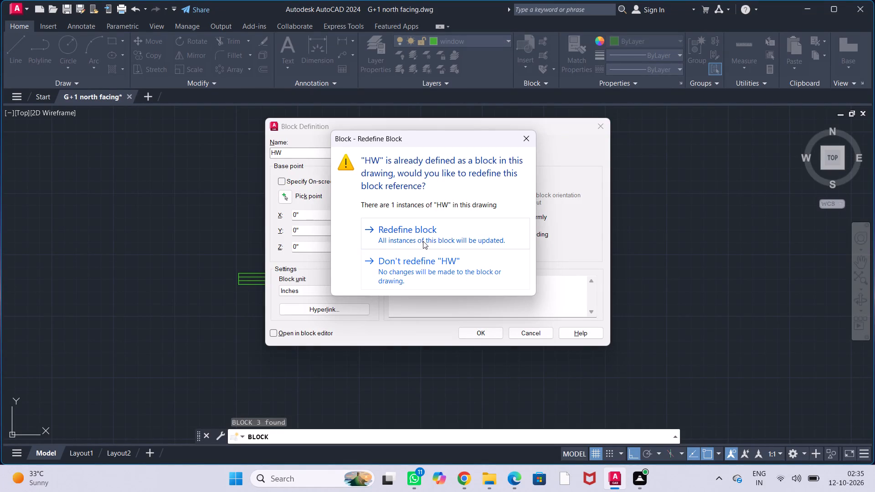
pyautogui.click(524, 132)
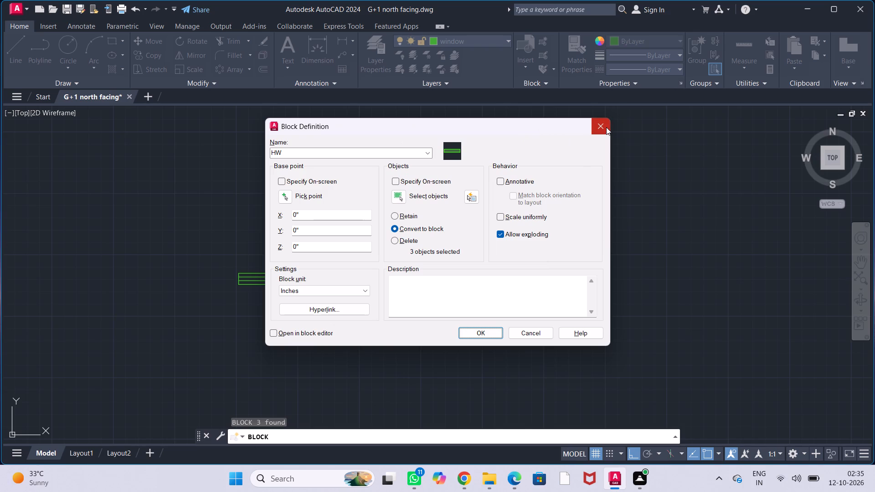
pyautogui.moveTo(282, 153); pyautogui.dragTo(264, 151)
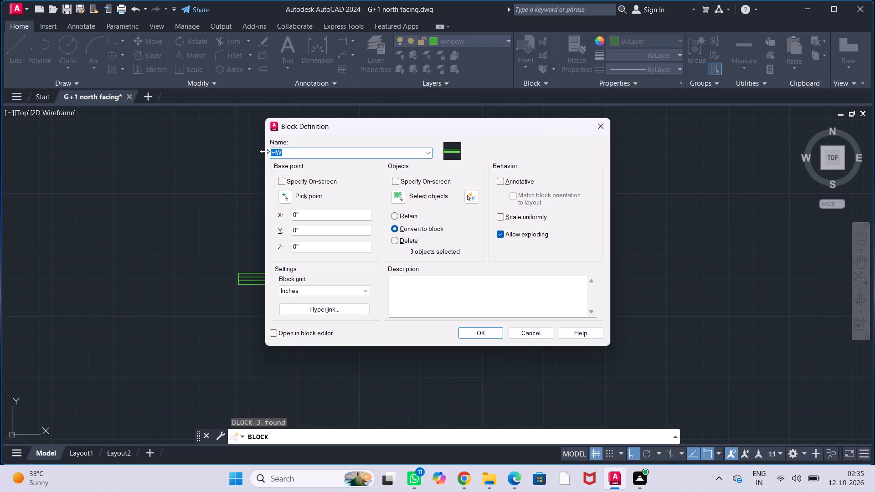
pyautogui.press('BackSpace')
pyautogui.write('DW')
pyautogui.click(485, 336)
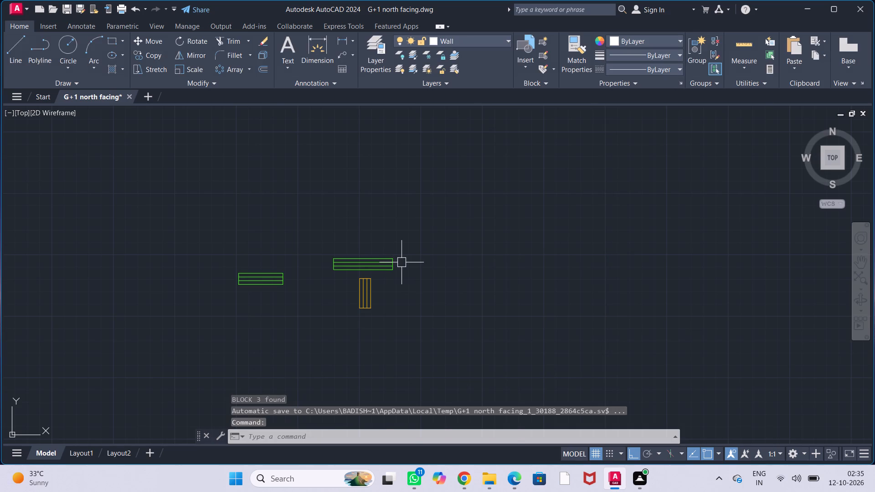
# Move the DW window block by its lower-left corner into the empty south wall opening between the double door and the staircase.
pyautogui.scroll(-2, 421, 253)
pyautogui.moveTo(490, 297); pyautogui.dragTo(468, 246, button='middle')
pyautogui.scroll(1, 388, 218)
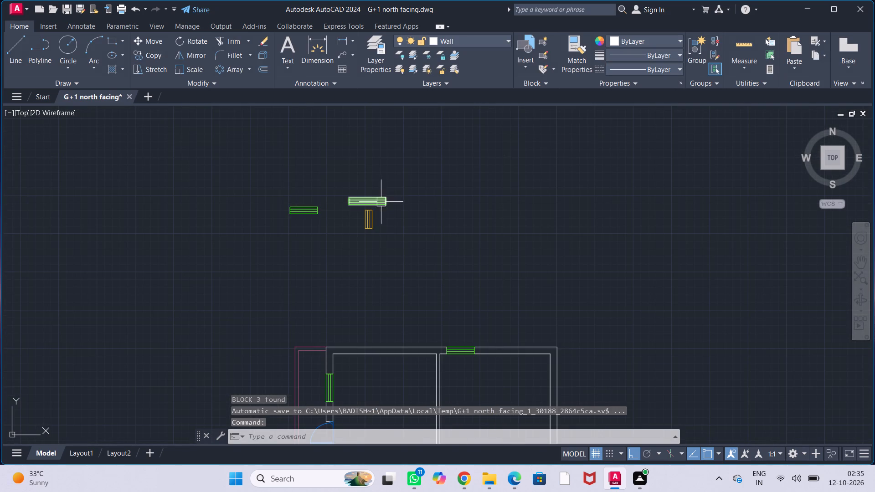
pyautogui.click(382, 204)
pyautogui.press('m')
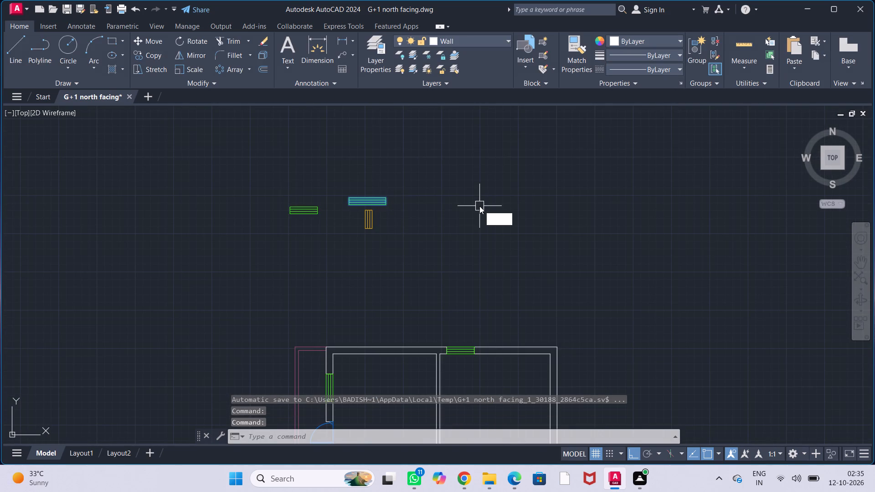
pyautogui.press('Return')
pyautogui.scroll(3, 308, 203)
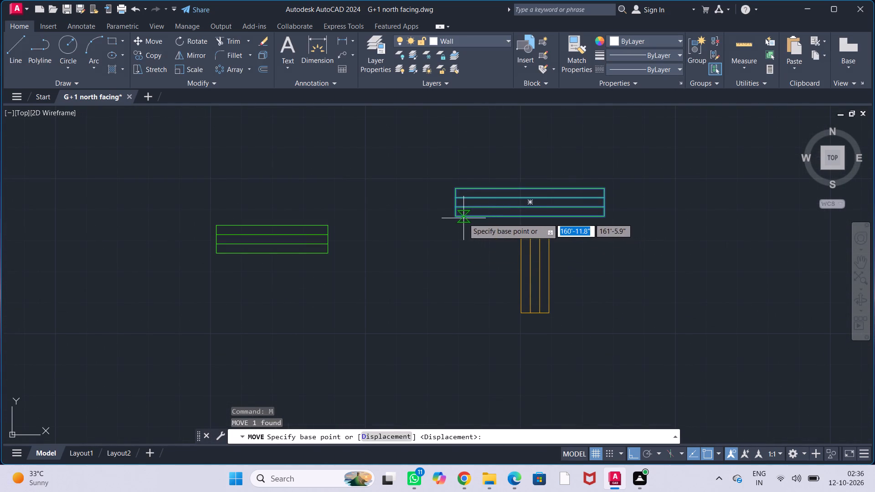
pyautogui.click(456, 218)
pyautogui.scroll(-5, 458, 225)
pyautogui.moveTo(495, 287); pyautogui.dragTo(479, 167, button='middle')
pyautogui.moveTo(459, 297); pyautogui.dragTo(453, 261, button='middle')
pyautogui.moveTo(458, 320); pyautogui.dragTo(440, 276, button='middle')
pyautogui.scroll(3, 434, 271)
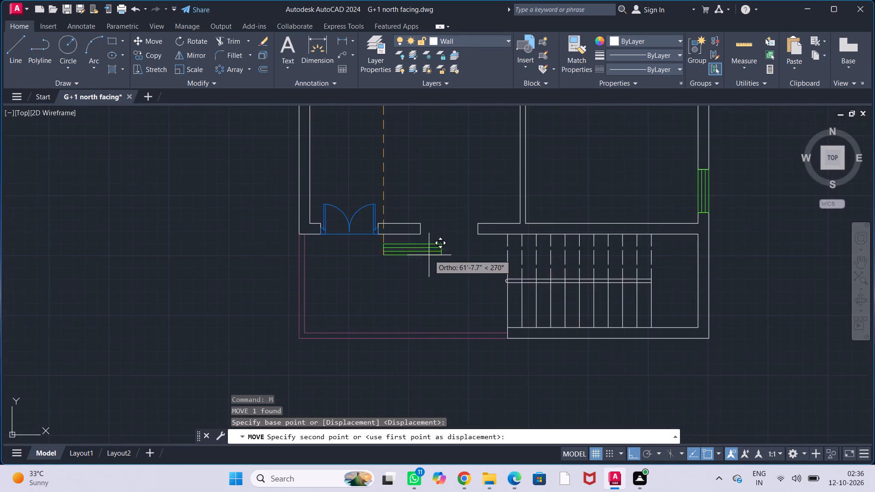
pyautogui.scroll(2, 428, 253)
pyautogui.click(402, 202)
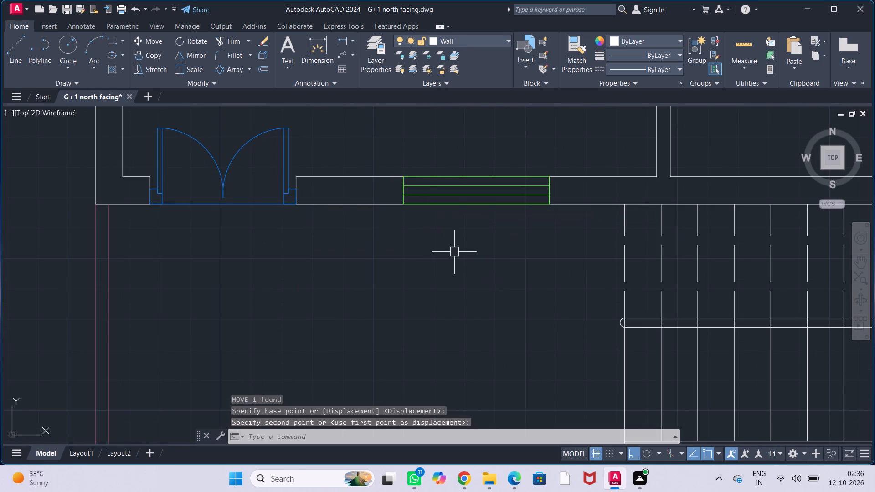
pyautogui.press('Escape')
pyautogui.press('Escape')
pyautogui.press('Escape')
pyautogui.press('Escape')
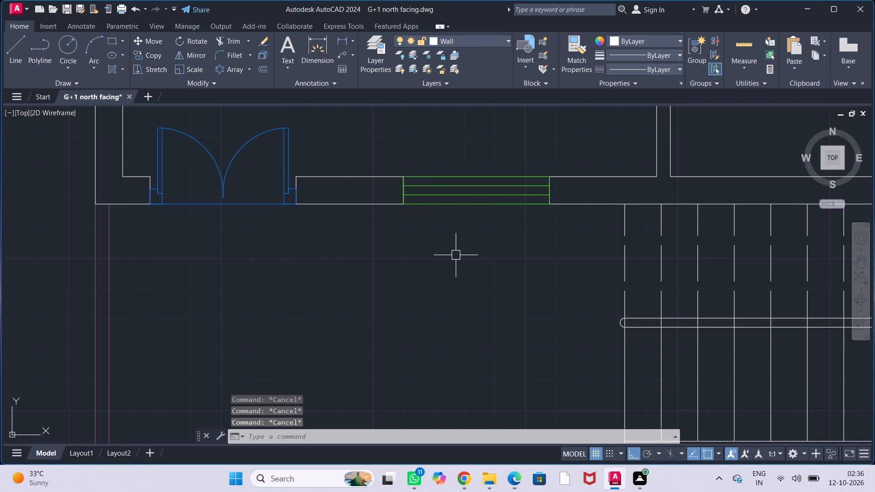
# In the neighbouring plan, draw a centre line across the west wall of the small west room, from its inner-face midpoint to the outer face.
pyautogui.scroll(-3, 456, 258)
pyautogui.moveTo(473, 187); pyautogui.dragTo(453, 228, button='middle')
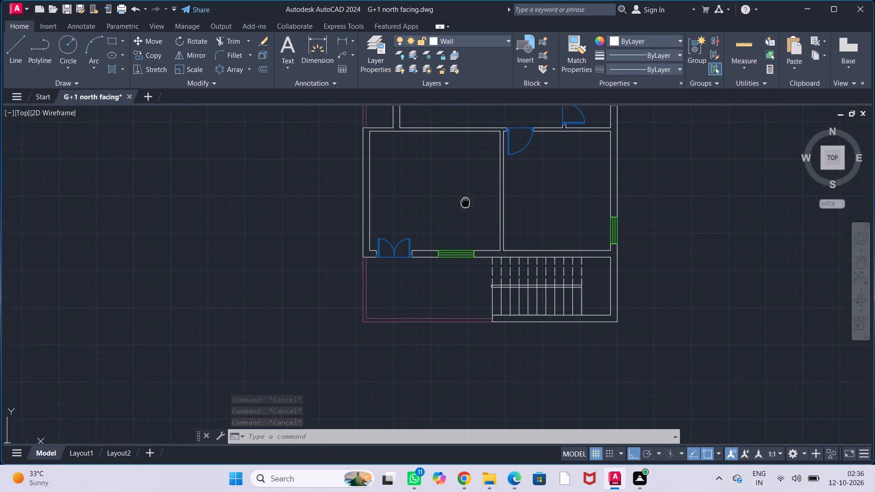
pyautogui.moveTo(453, 228); pyautogui.dragTo(422, 282, button='middle')
pyautogui.scroll(-1, 402, 263)
pyautogui.moveTo(403, 248); pyautogui.dragTo(387, 332, button='middle')
pyautogui.moveTo(407, 256); pyautogui.dragTo(412, 282, button='middle')
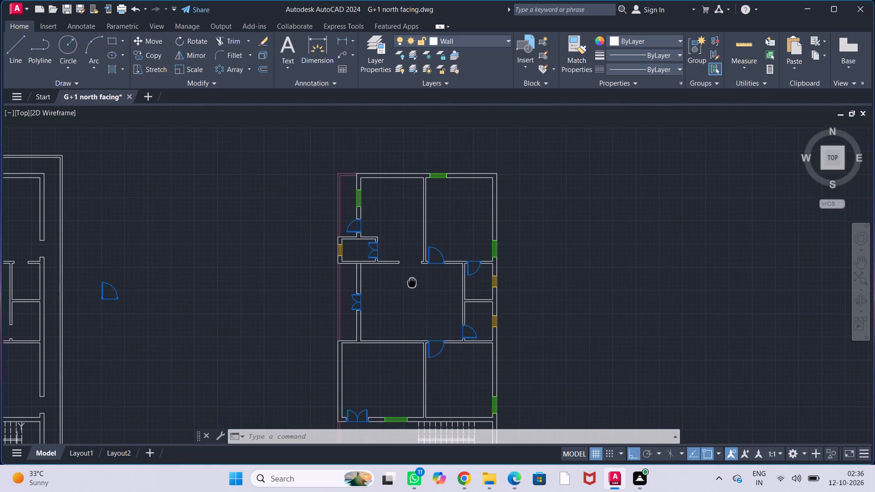
pyautogui.moveTo(377, 200); pyautogui.dragTo(397, 194, button='middle')
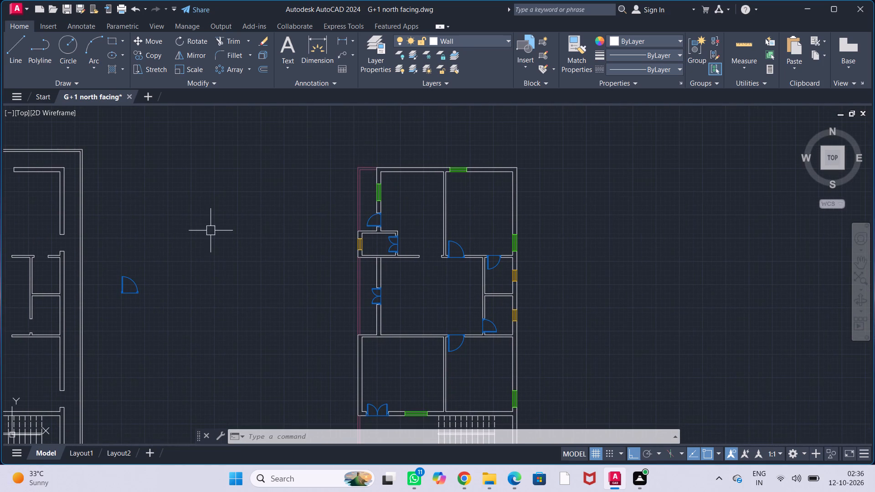
pyautogui.moveTo(250, 236); pyautogui.dragTo(725, 208, button='middle')
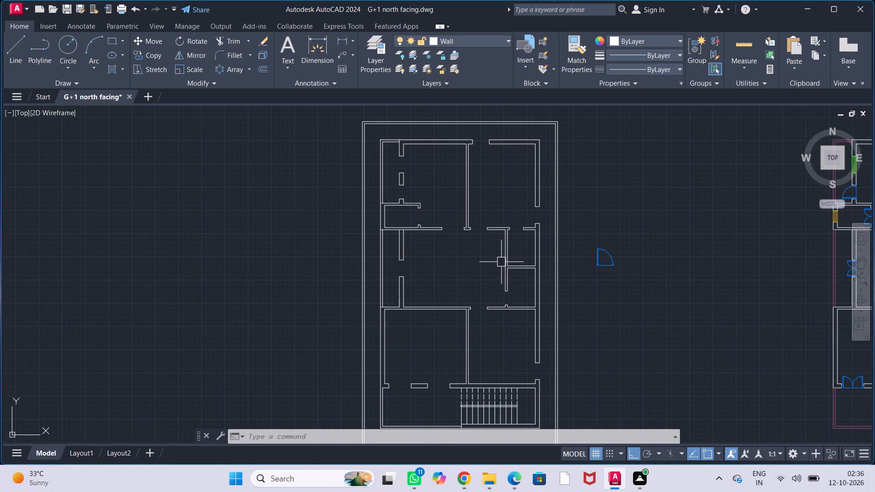
pyautogui.scroll(1, 424, 245)
pyautogui.scroll(1, 361, 189)
pyautogui.scroll(1, 413, 216)
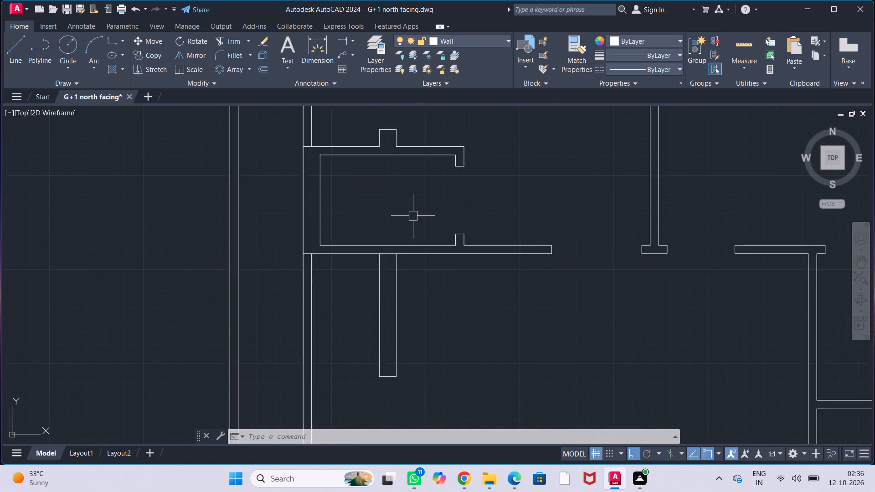
pyautogui.scroll(1, 413, 216)
pyautogui.moveTo(412, 217); pyautogui.dragTo(431, 281, button='middle')
pyautogui.press('l')
pyautogui.press('Return')
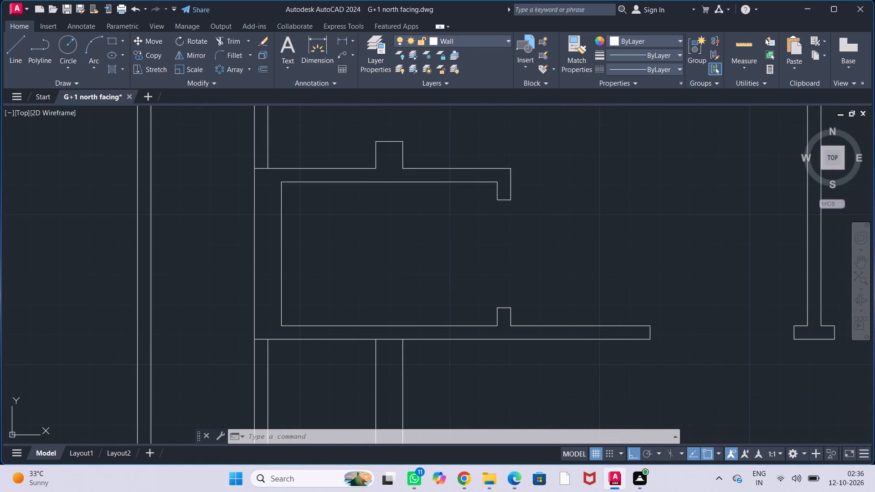
pyautogui.click(281, 259)
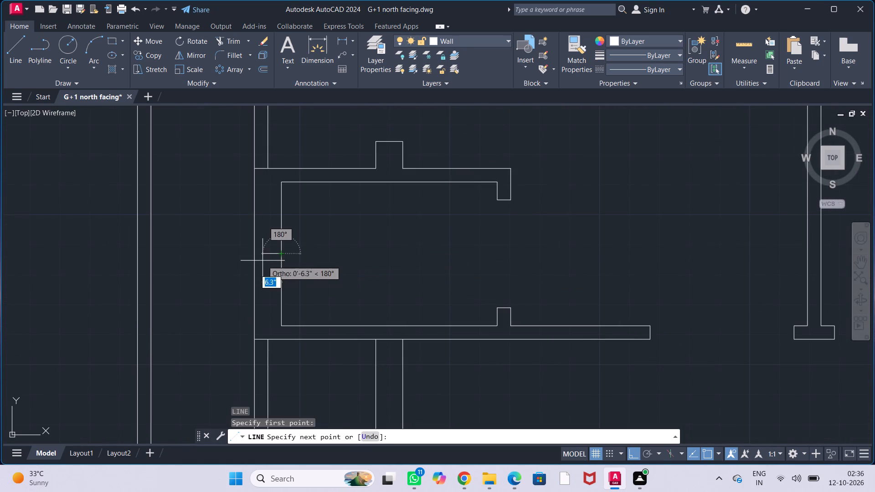
pyautogui.click(251, 254)
pyautogui.press('Escape')
pyautogui.press('Escape')
pyautogui.press('Escape')
pyautogui.press('Escape')
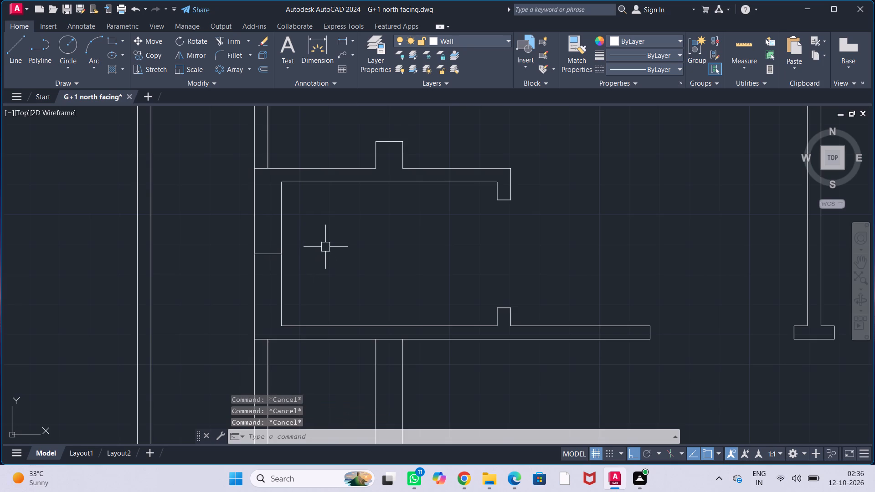
# Offset the centre line across the small west room's west wall by 1' to both the north and south.
pyautogui.scroll(-1, 326, 246)
pyautogui.moveTo(345, 249); pyautogui.dragTo(314, 248, button='middle')
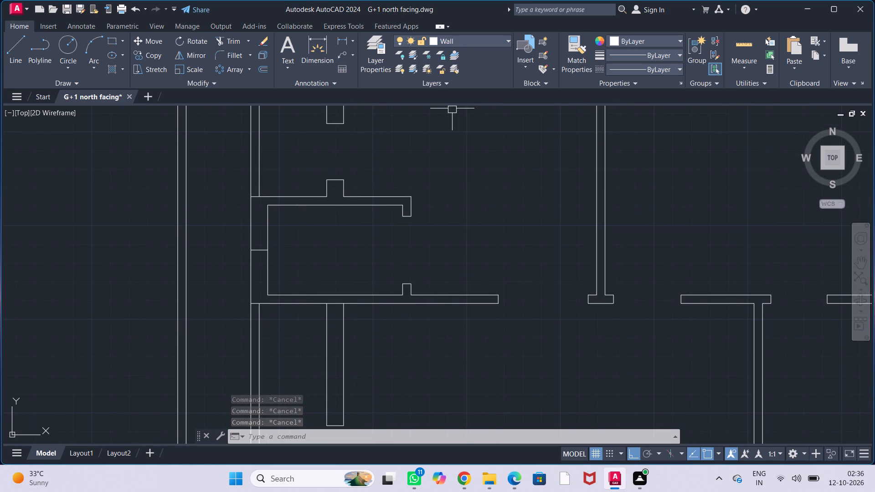
pyautogui.write('OFF')
pyautogui.press('Return')
pyautogui.write("1'")
pyautogui.press('Return')
pyautogui.scroll(1, 262, 248)
pyautogui.click(258, 250)
pyautogui.click(262, 201)
pyautogui.click(252, 251)
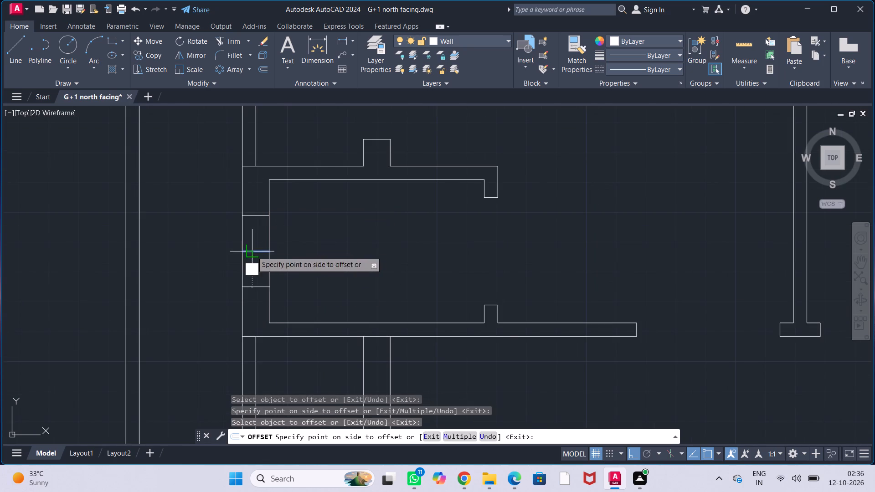
pyautogui.click(251, 295)
pyautogui.press('Escape')
pyautogui.press('Escape')
pyautogui.press('Escape')
pyautogui.press('Escape')
pyautogui.press('Escape')
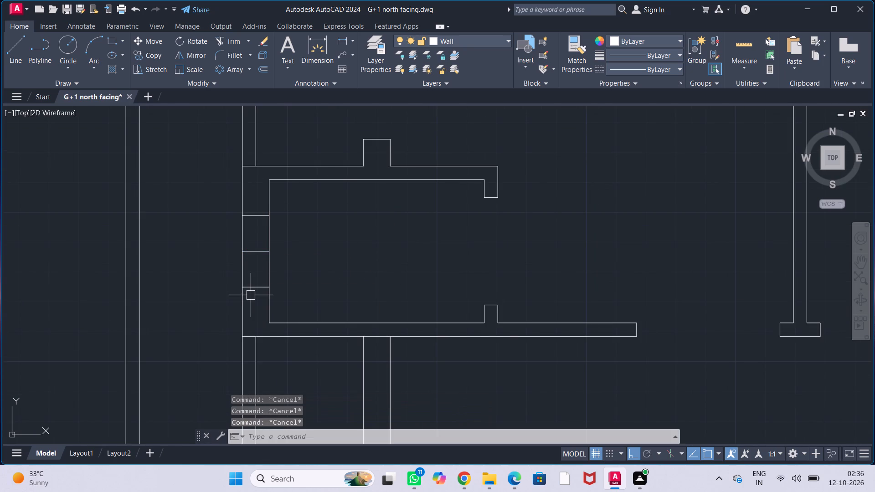
# Trim the wall faces between the two offset lines and remove the centre line to cut the small west room's ventilator opening.
pyautogui.write('TRI')
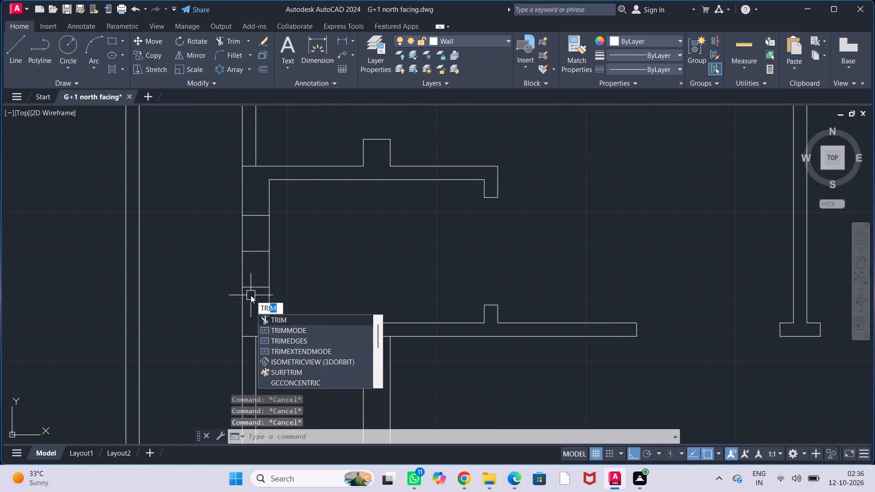
pyautogui.press('BackSpace')
pyautogui.press('BackSpace')
pyautogui.press('BackSpace')
pyautogui.press('r')
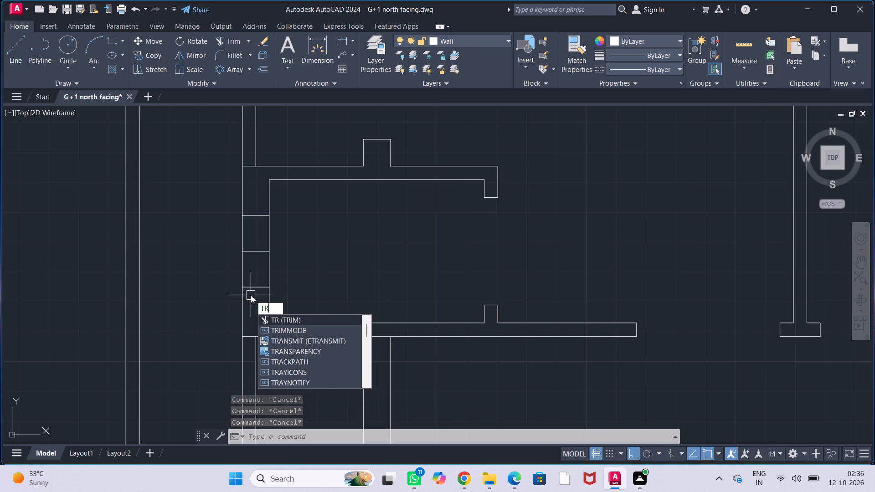
pyautogui.press('Return')
pyautogui.moveTo(229, 234); pyautogui.dragTo(305, 234)
pyautogui.moveTo(220, 261); pyautogui.dragTo(310, 265)
pyautogui.click(257, 253)
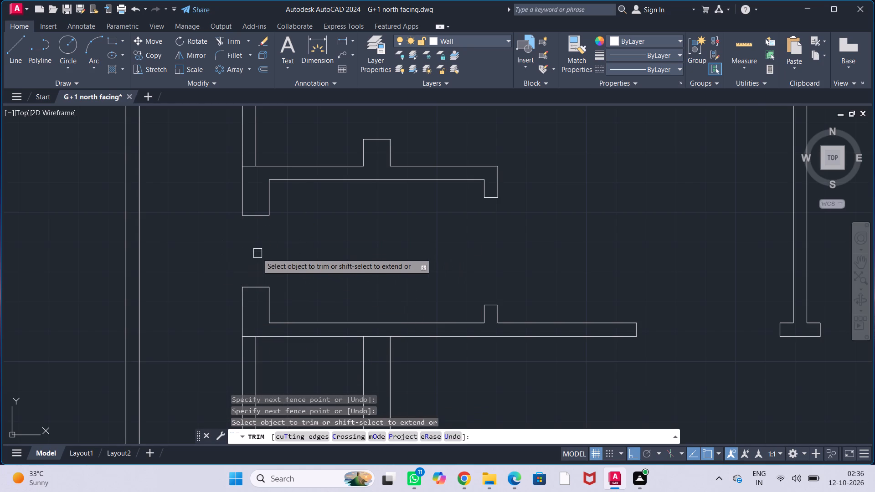
pyautogui.press('Escape')
pyautogui.press('Escape')
pyautogui.press('Escape')
pyautogui.press('Escape')
pyautogui.press('Escape')
# Draw a centre line across the east wall of the northern small east room, from its inner-face midpoint to the outer face.
pyautogui.scroll(-2, 326, 259)
pyautogui.moveTo(387, 267); pyautogui.dragTo(247, 251, button='middle')
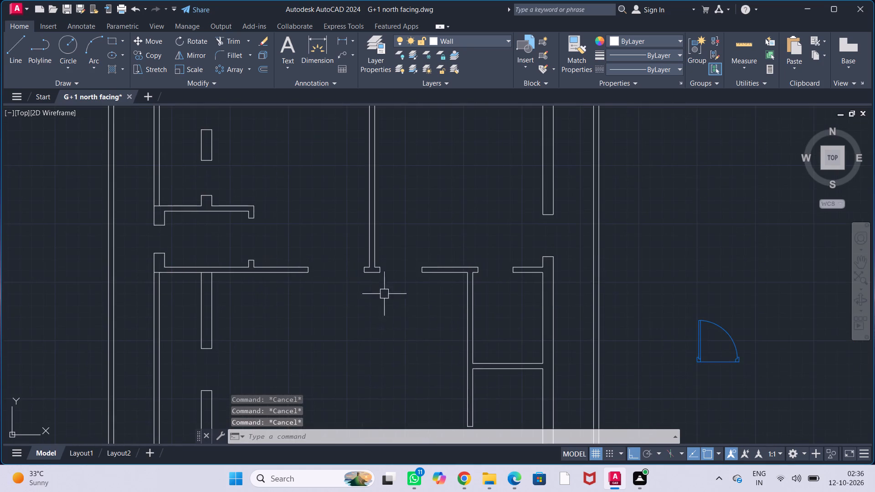
pyautogui.moveTo(384, 327); pyautogui.dragTo(265, 237, button='middle')
pyautogui.scroll(-1, 302, 256)
pyautogui.scroll(2, 380, 256)
pyautogui.moveTo(346, 264); pyautogui.dragTo(333, 225, button='middle')
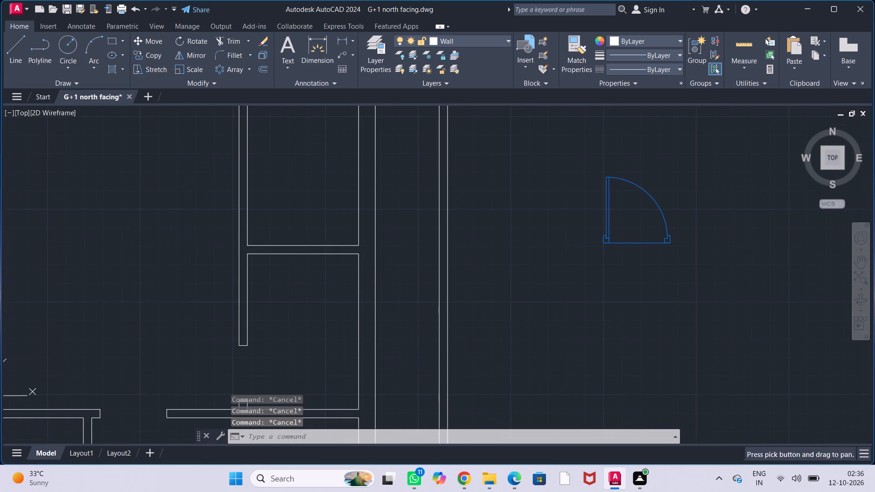
pyautogui.moveTo(329, 189); pyautogui.dragTo(341, 289, button='middle')
pyautogui.press('l')
pyautogui.press('Return')
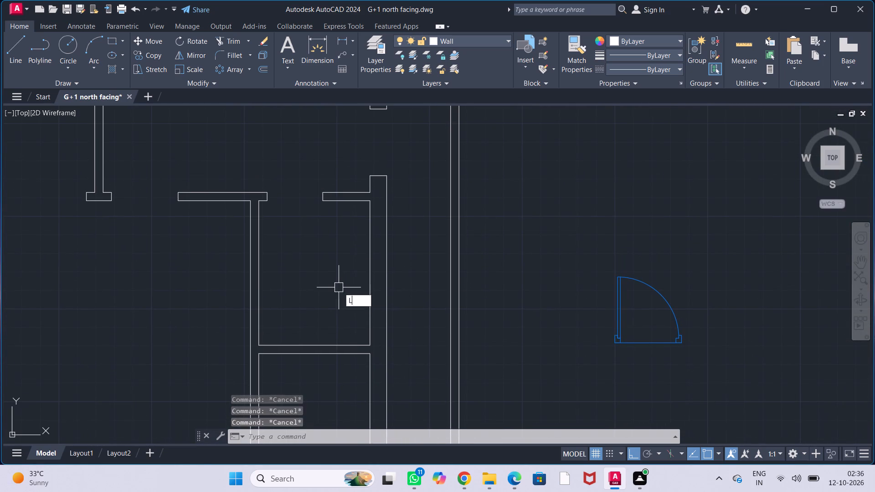
pyautogui.click(369, 277)
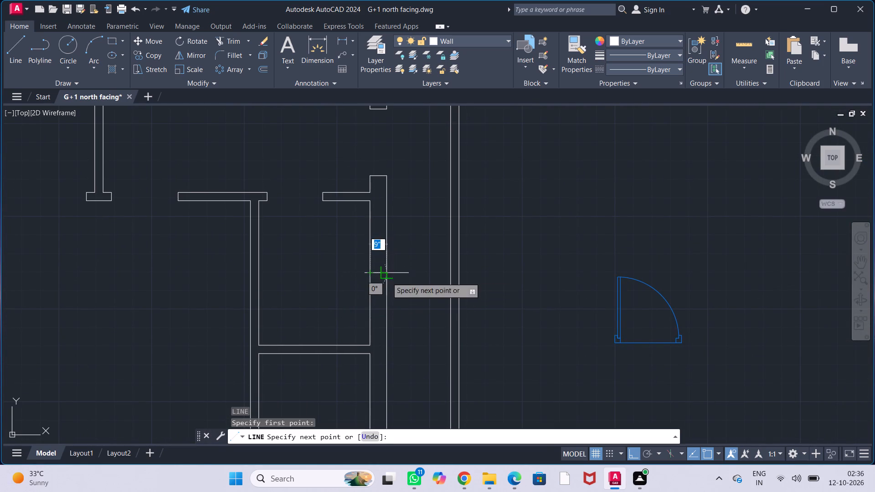
pyautogui.click(387, 277)
pyautogui.press('Escape')
pyautogui.press('Escape')
pyautogui.press('Escape')
pyautogui.press('Escape')
# Offset the centre line across the northern small east room's wall by 1' to both the north and south.
pyautogui.scroll(1, 364, 290)
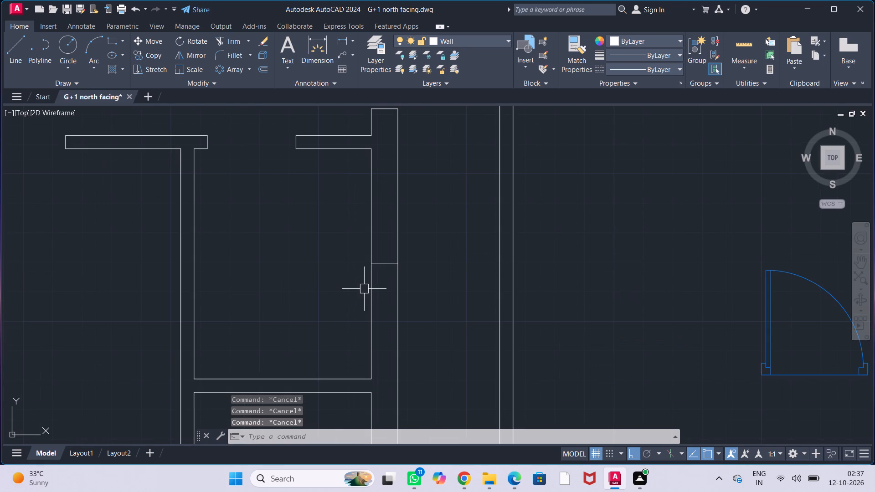
pyautogui.press('t')
pyautogui.press('BackSpace')
pyautogui.write('OFF')
pyautogui.press('Return')
pyautogui.write("1'")
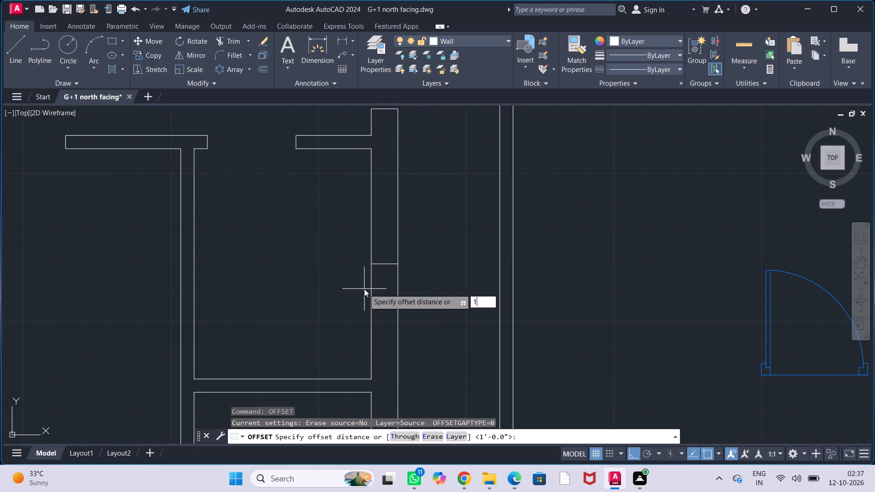
pyautogui.press('Return')
pyautogui.click(385, 264)
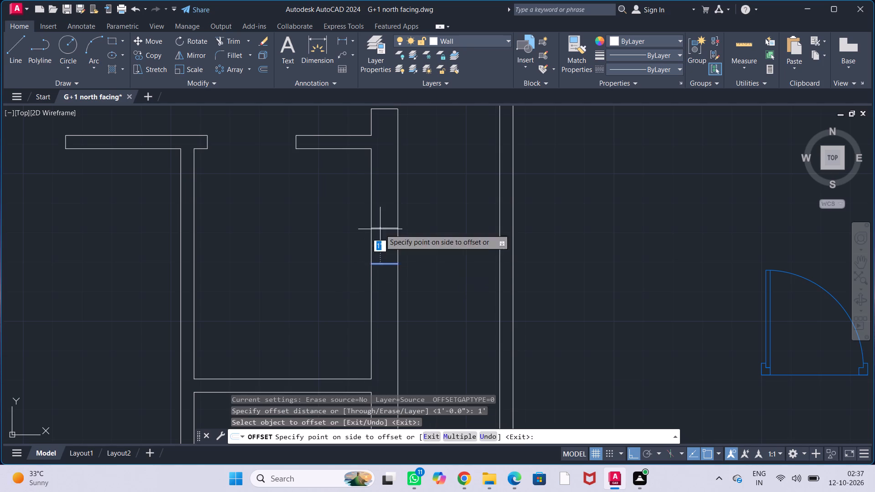
pyautogui.click(380, 229)
pyautogui.moveTo(385, 267); pyautogui.dragTo(385, 272)
pyautogui.click(387, 305)
pyautogui.press('Escape')
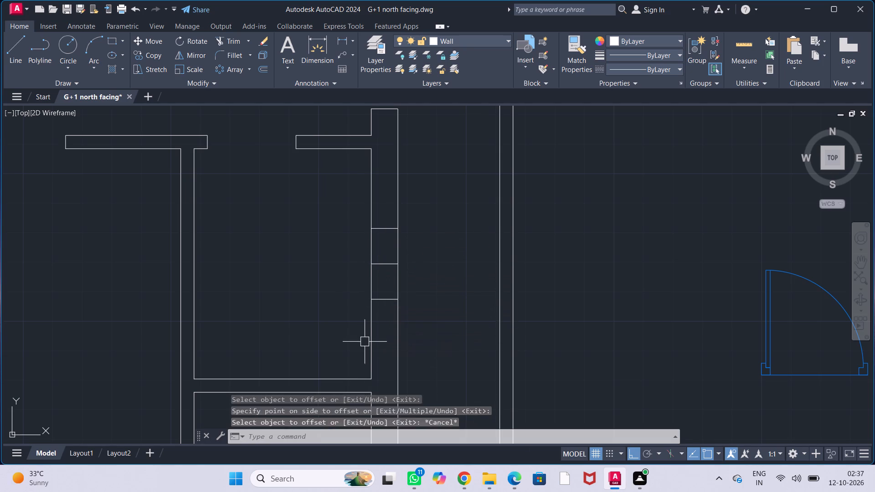
pyautogui.press('Escape')
pyautogui.press('Escape')
pyautogui.press('Escape')
pyautogui.press('Escape')
# Trim the wall faces between the two offset lines and remove the centre line to cut the northern small east room's ventilator opening.
pyautogui.write('TR')
pyautogui.press('Return')
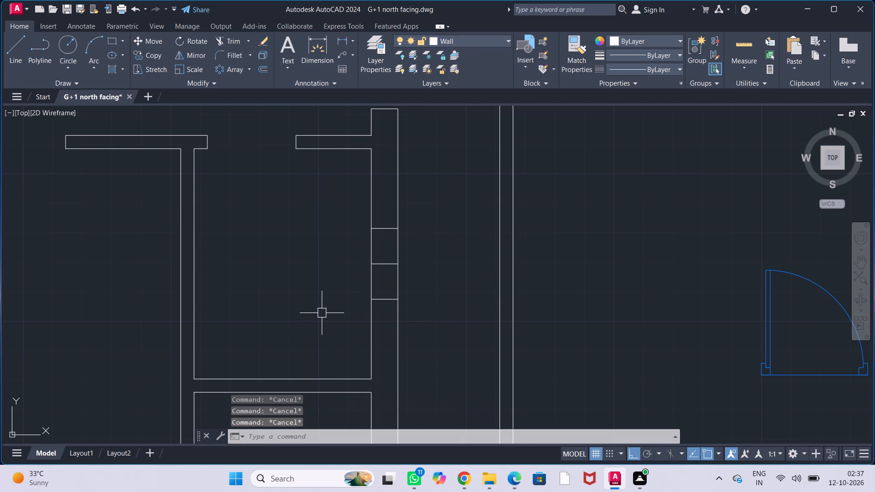
pyautogui.moveTo(363, 248); pyautogui.dragTo(445, 269)
pyautogui.moveTo(351, 282); pyautogui.dragTo(427, 285)
pyautogui.click(379, 267)
pyautogui.scroll(-2, 422, 281)
pyautogui.moveTo(433, 324); pyautogui.dragTo(416, 253, button='middle')
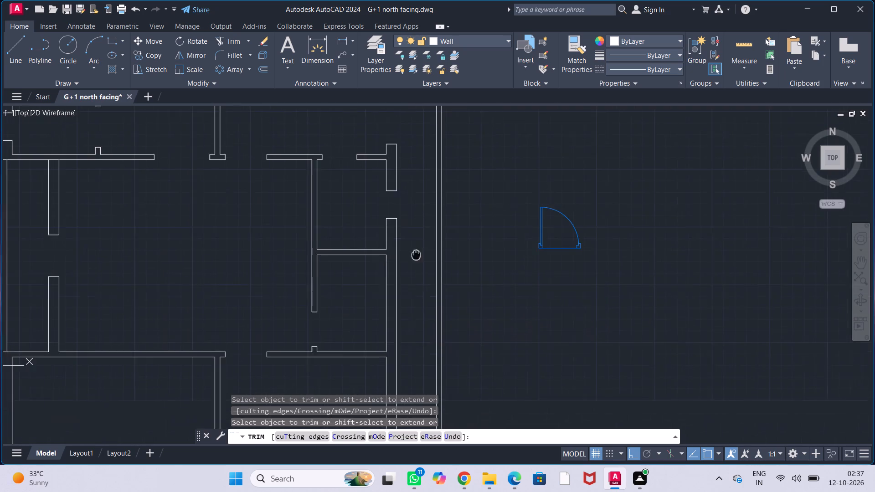
pyautogui.moveTo(408, 306); pyautogui.dragTo(408, 270, button='middle')
pyautogui.press('Escape')
pyautogui.press('Escape')
pyautogui.press('Escape')
pyautogui.press('Escape')
pyautogui.press('Escape')
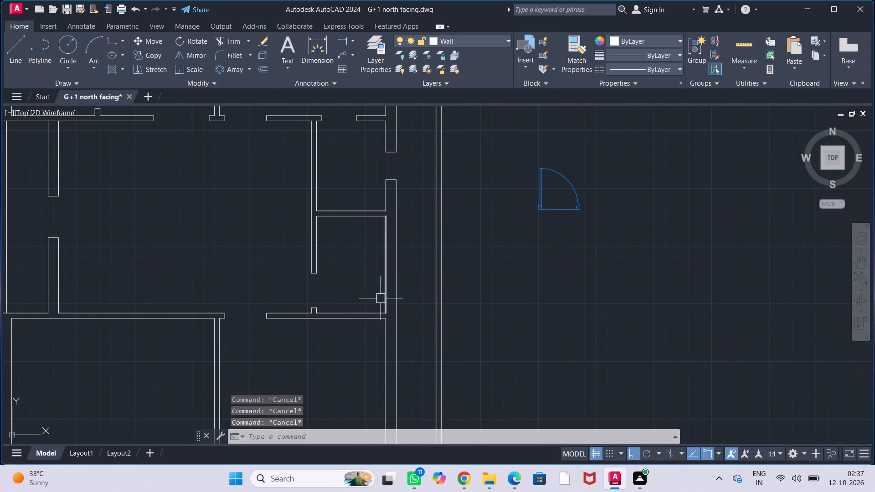
# Draw a centre line across the east wall of the southern small east room, from its inner-face midpoint to the outer face.
pyautogui.scroll(1, 376, 288)
pyautogui.write('OF')
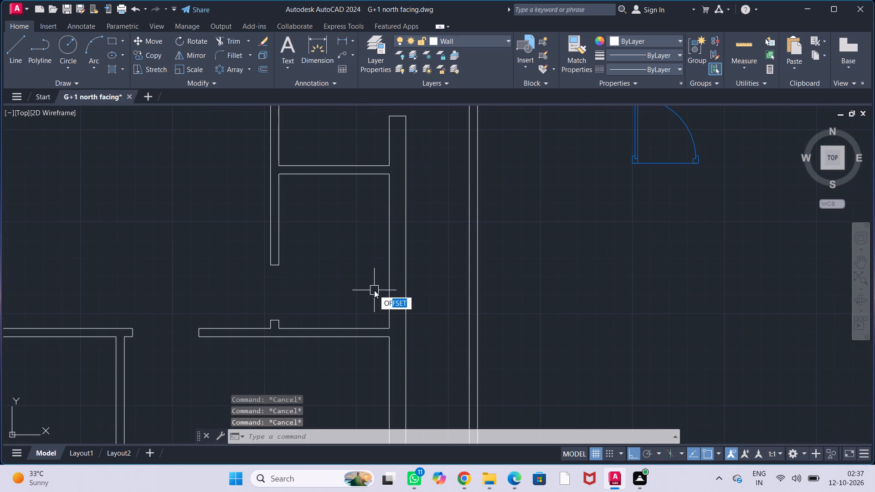
pyautogui.press('BackSpace')
pyautogui.press('BackSpace')
pyautogui.press('BackSpace')
pyautogui.press('BackSpace')
pyautogui.press('l')
pyautogui.press('Return')
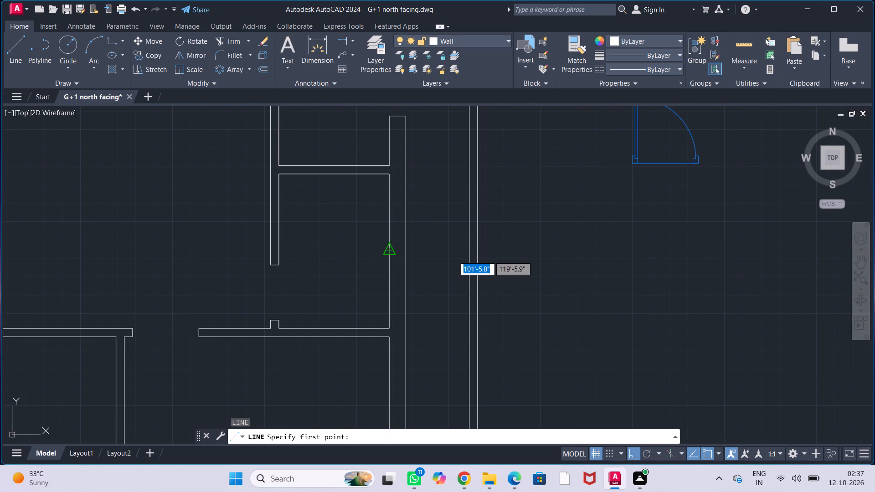
pyautogui.click(389, 256)
pyautogui.click(406, 256)
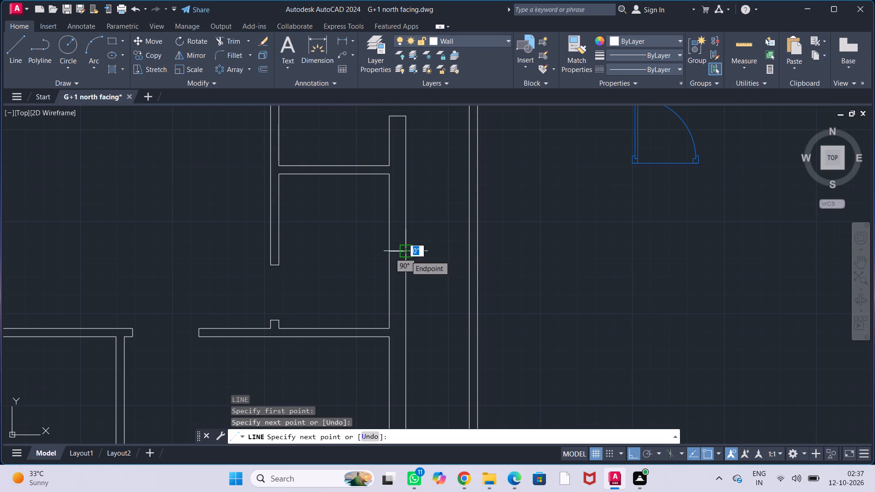
pyautogui.press('Escape')
pyautogui.press('Escape')
pyautogui.press('Escape')
pyautogui.press('Escape')
# Offset the centre line across the southern small east room's wall by 1' to both the north and south.
pyautogui.scroll(1, 399, 251)
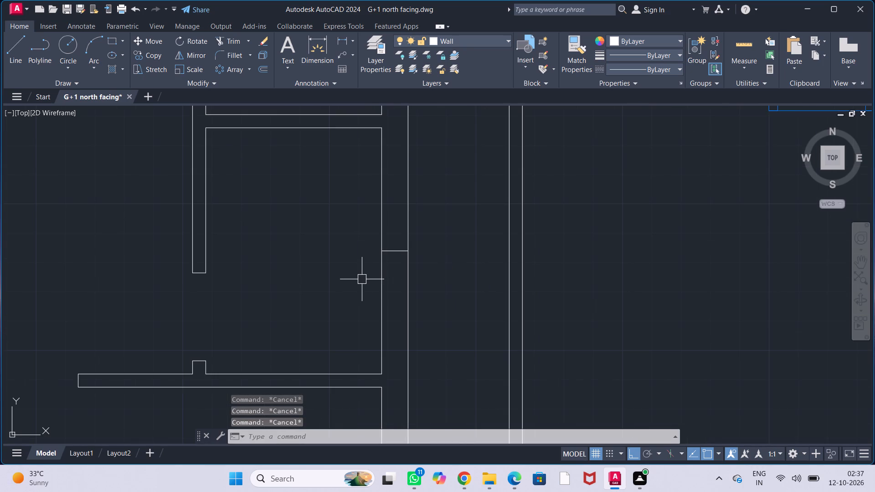
pyautogui.write('OFF')
pyautogui.press('Return')
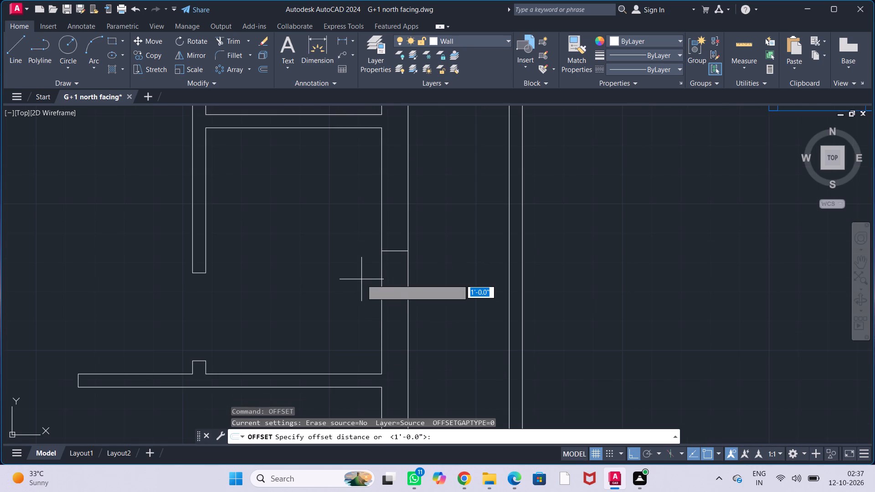
pyautogui.write("1'")
pyautogui.press('Return')
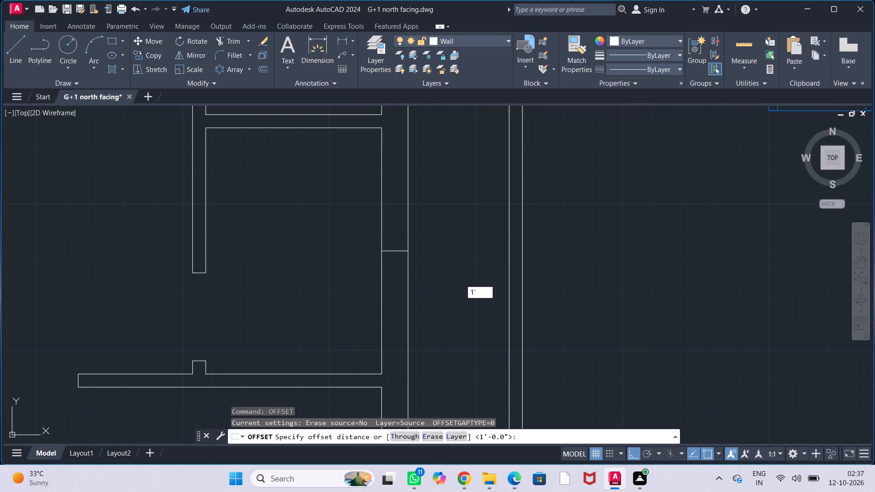
pyautogui.click(392, 254)
pyautogui.click(393, 195)
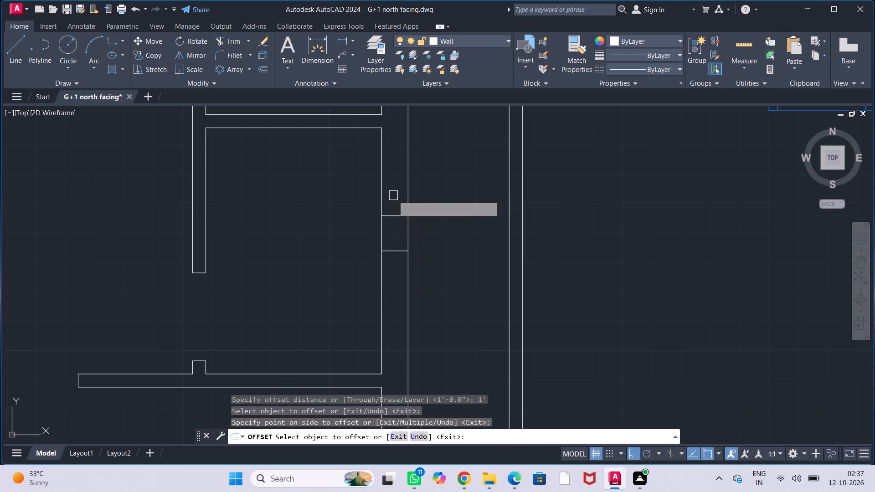
pyautogui.click(399, 251)
pyautogui.click(396, 306)
pyautogui.press('Escape')
pyautogui.press('Escape')
pyautogui.press('Escape')
pyautogui.press('Escape')
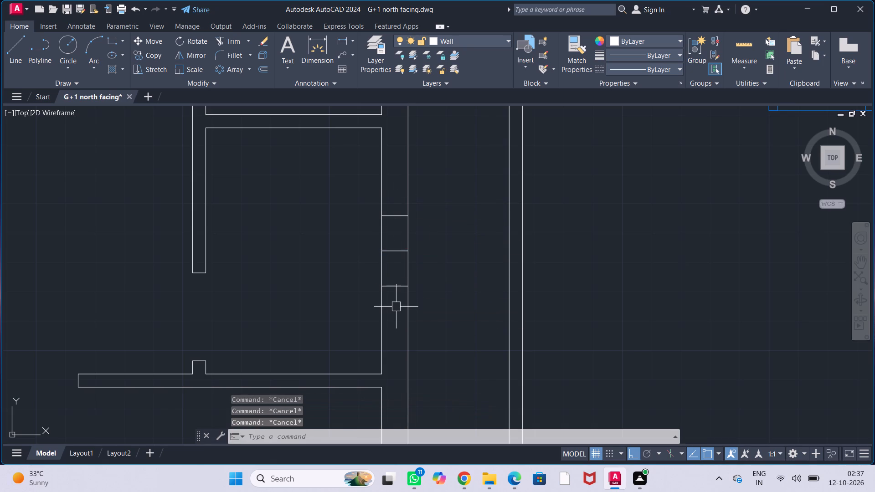
# Trim the wall faces between the two offset lines and remove the centre line to cut the southern small east room's ventilator opening.
pyautogui.write('TR')
pyautogui.press('Return')
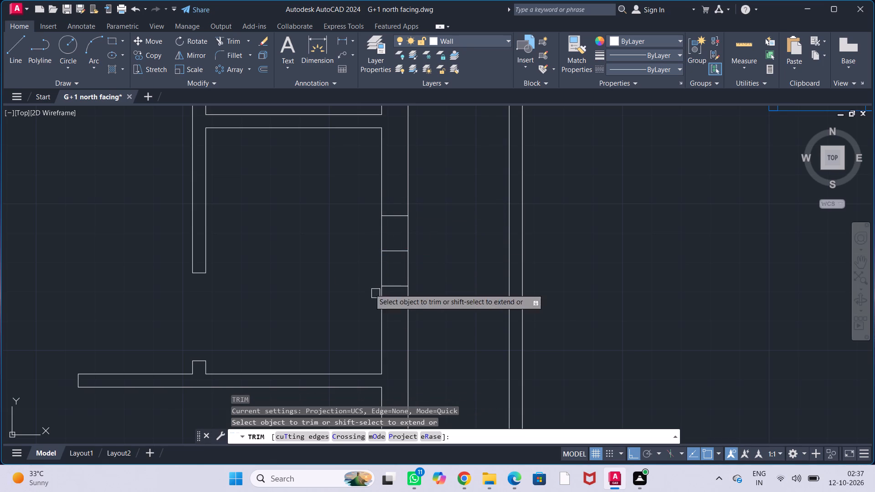
pyautogui.moveTo(359, 236); pyautogui.dragTo(424, 240)
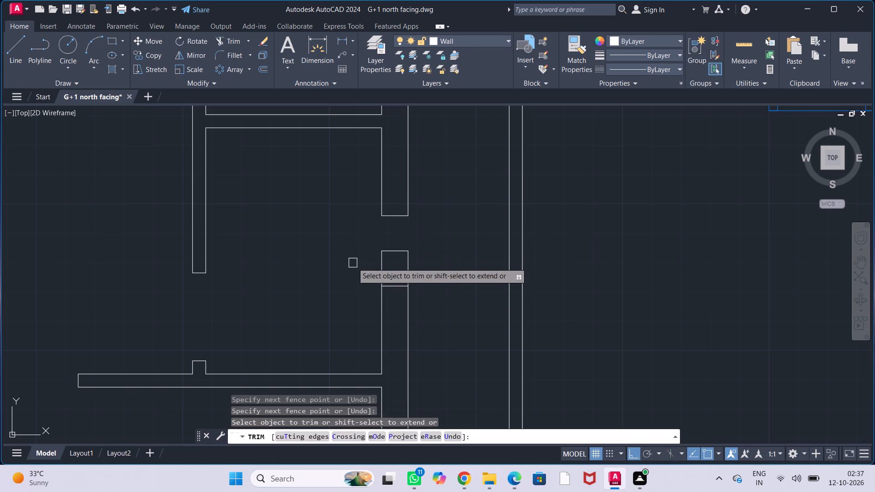
pyautogui.moveTo(353, 264); pyautogui.dragTo(422, 275)
pyautogui.click(401, 252)
pyautogui.press('Escape')
pyautogui.press('Escape')
pyautogui.press('Escape')
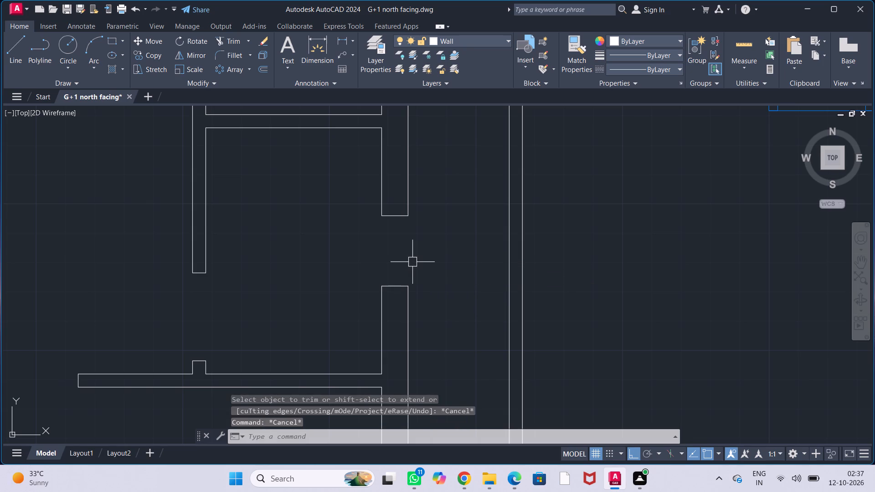
pyautogui.press('Escape')
pyautogui.press('Escape')
# Copy the eastern plan's doors, windows and ventilators, except the south-wall double door and window, into the western plan, matching northwest outer corners.
pyautogui.scroll(-2, 412, 262)
pyautogui.moveTo(427, 269); pyautogui.dragTo(432, 246, button='middle')
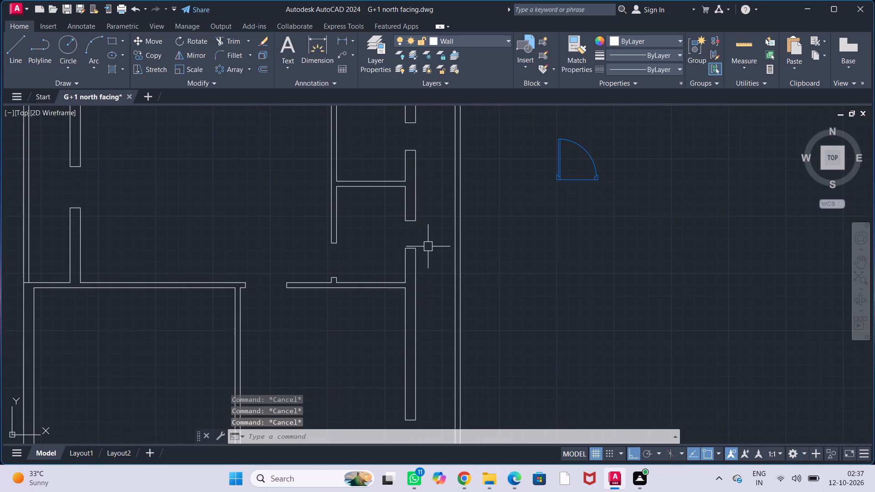
pyautogui.scroll(-1, 428, 248)
pyautogui.moveTo(385, 337); pyautogui.dragTo(395, 321, button='middle')
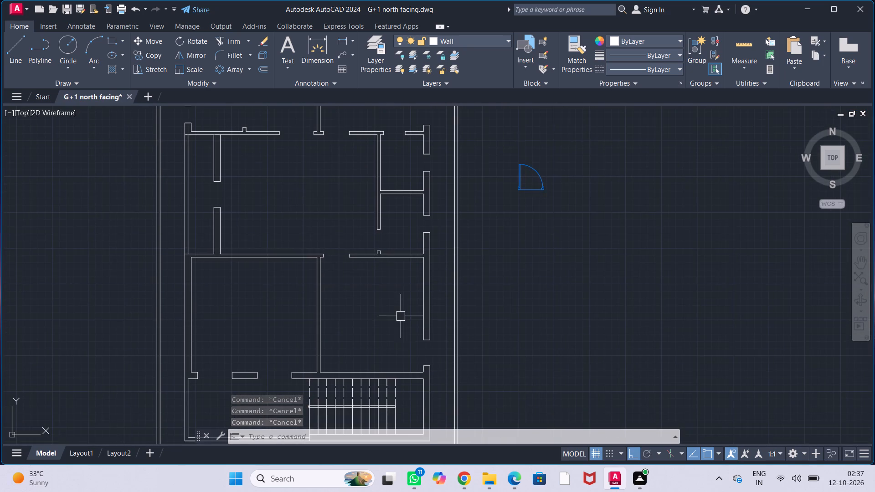
pyautogui.scroll(-3, 394, 309)
pyautogui.moveTo(449, 301); pyautogui.dragTo(413, 297, button='middle')
pyautogui.scroll(2, 479, 262)
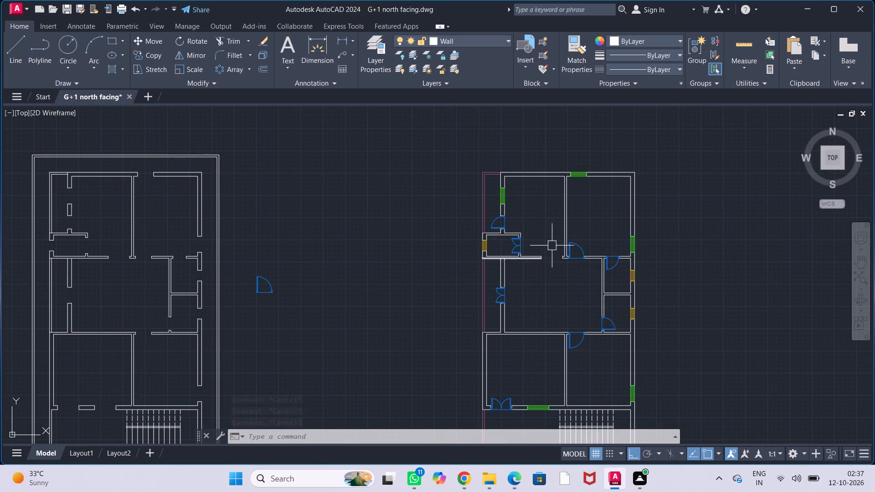
pyautogui.scroll(1, 542, 225)
pyautogui.moveTo(542, 222); pyautogui.dragTo(462, 262, button='middle')
pyautogui.click(402, 219)
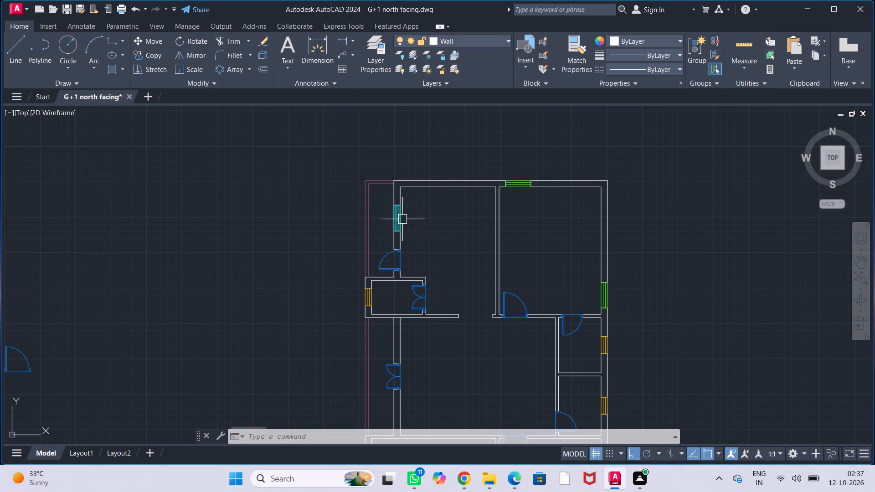
pyautogui.click(388, 265)
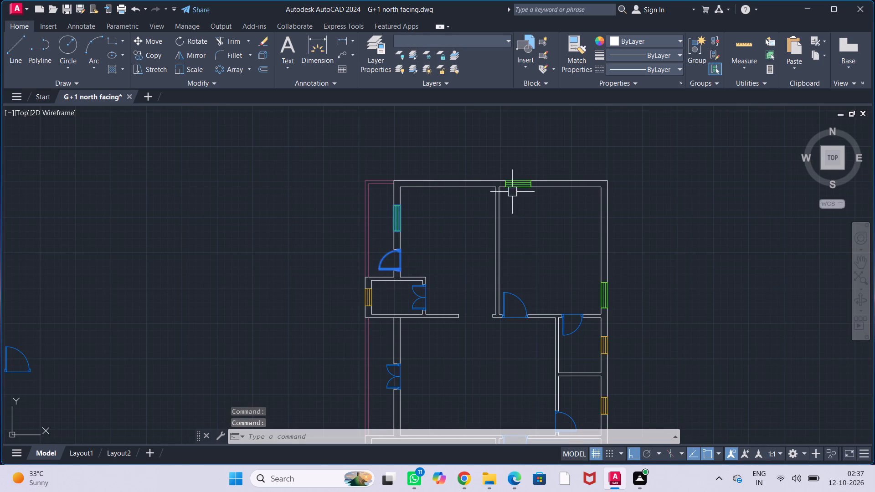
pyautogui.click(520, 182)
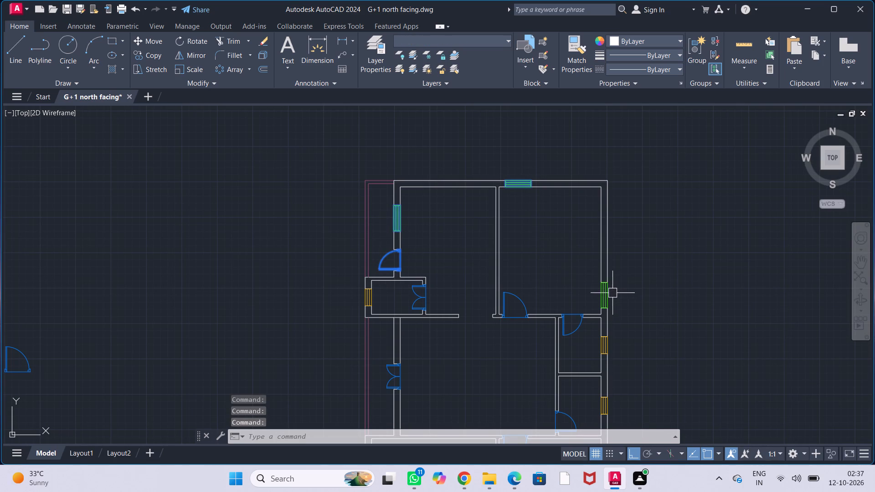
pyautogui.click(607, 298)
pyautogui.click(518, 301)
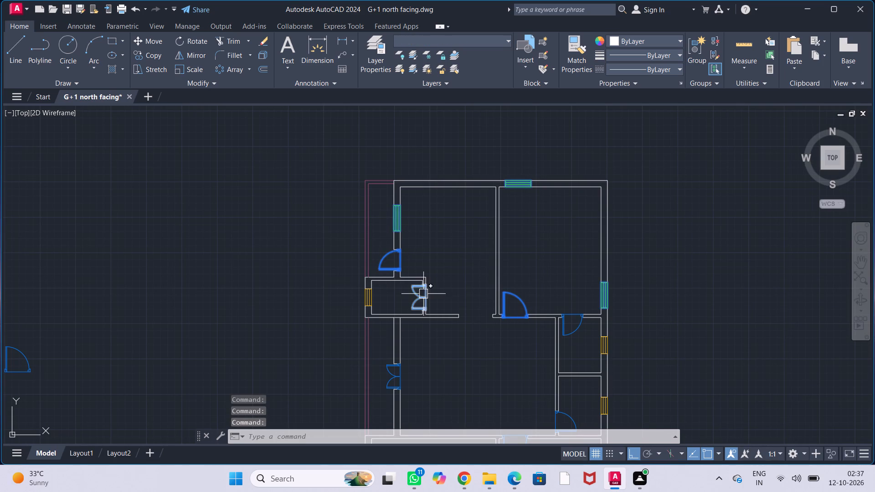
pyautogui.click(422, 297)
pyautogui.click(368, 300)
pyautogui.moveTo(455, 276); pyautogui.dragTo(456, 275, button='middle')
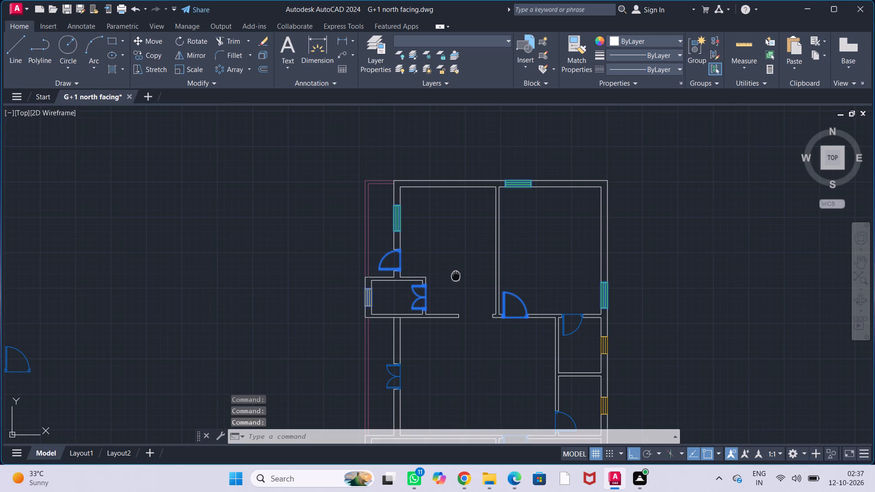
pyautogui.moveTo(456, 275); pyautogui.dragTo(452, 205, button='middle')
pyautogui.click(569, 259)
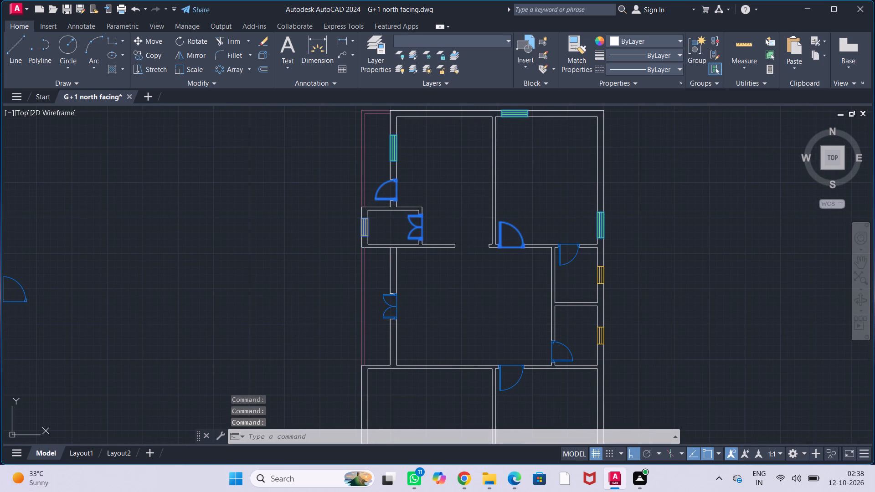
pyautogui.click(599, 277)
pyautogui.moveTo(571, 288); pyautogui.dragTo(522, 164, button='middle')
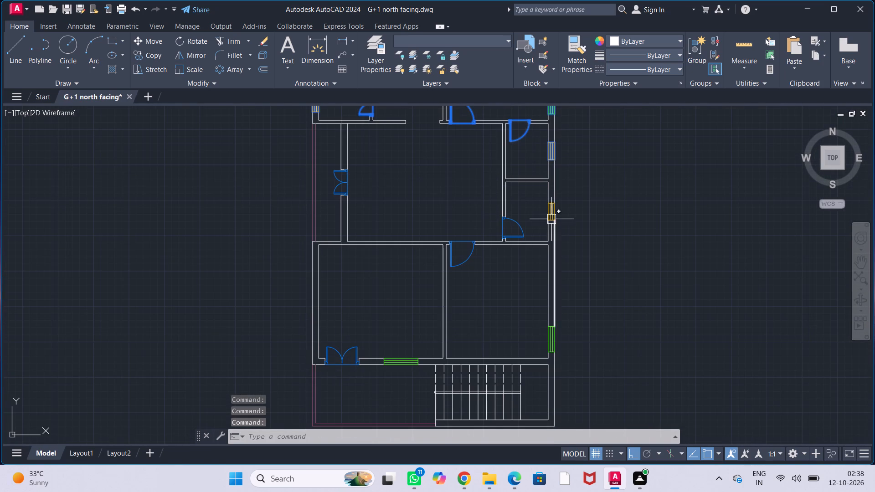
pyautogui.click(550, 216)
pyautogui.click(520, 221)
pyautogui.click(468, 255)
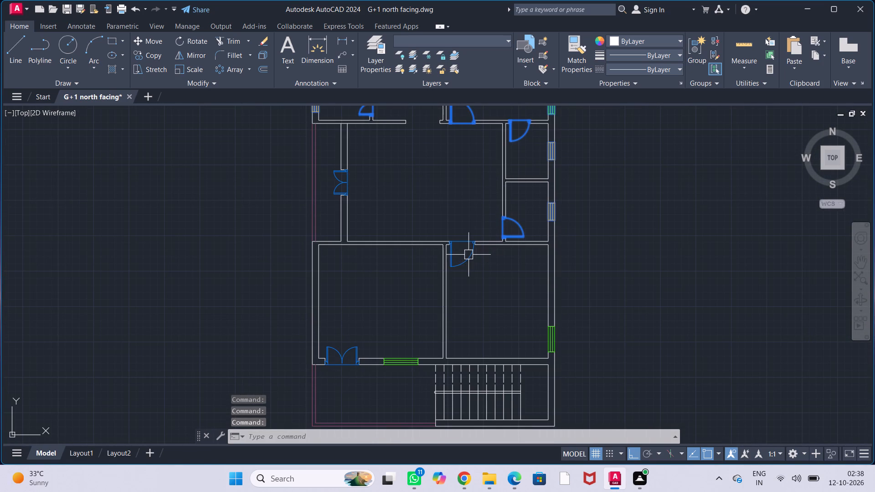
pyautogui.click(551, 335)
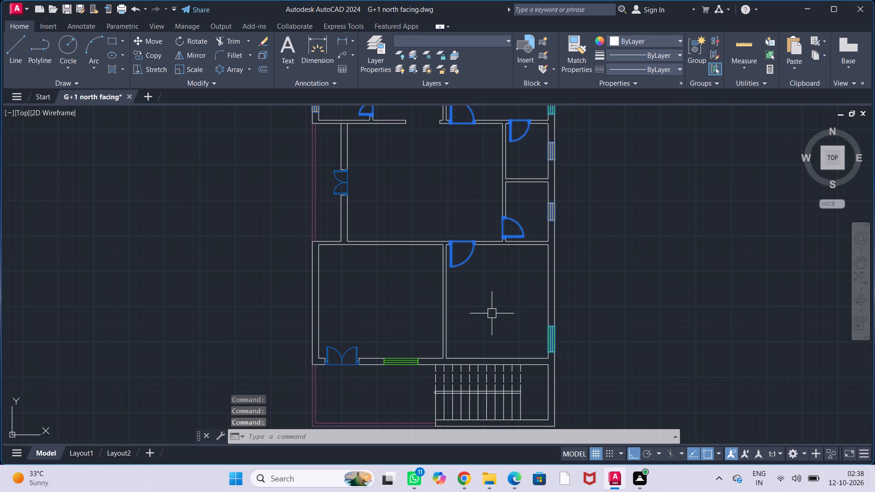
pyautogui.click(340, 182)
pyautogui.write('CO')
pyautogui.press('Return')
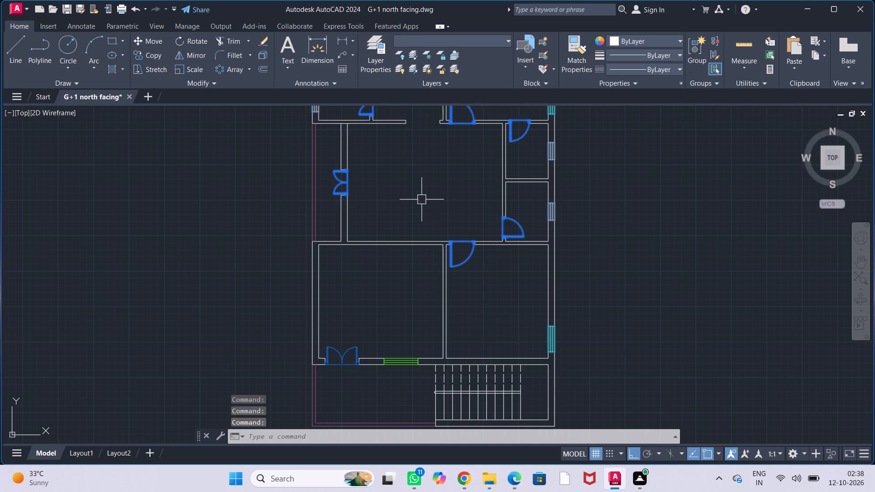
pyautogui.scroll(-2, 422, 204)
pyautogui.moveTo(434, 199); pyautogui.dragTo(414, 348, button='middle')
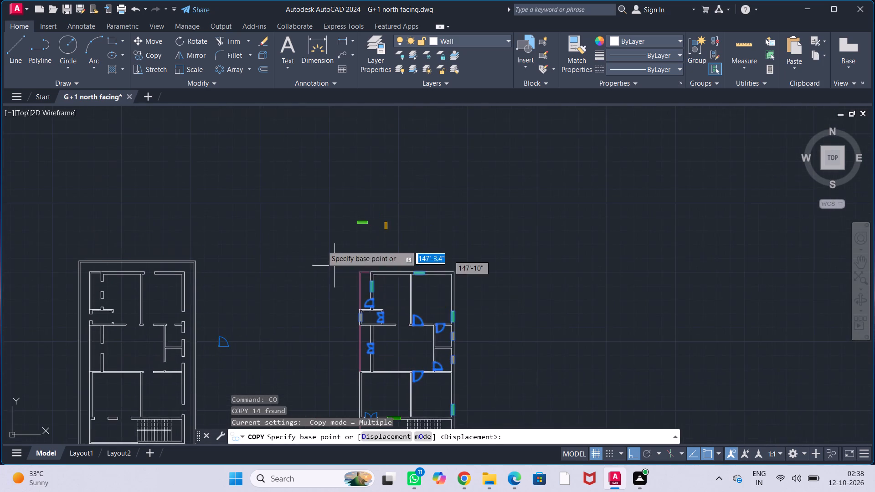
pyautogui.scroll(3, 322, 246)
pyautogui.moveTo(442, 364); pyautogui.dragTo(387, 296, button='middle')
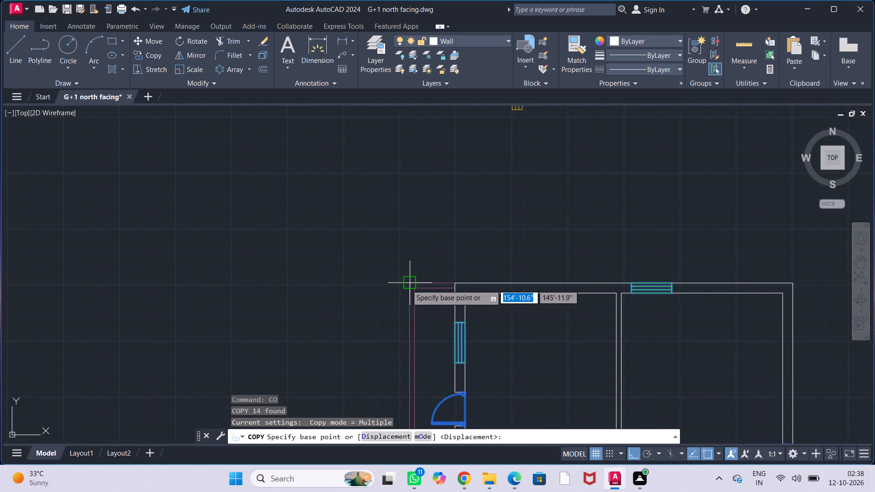
pyautogui.click(407, 285)
pyautogui.scroll(-2, 303, 268)
pyautogui.moveTo(299, 269); pyautogui.dragTo(636, 294, button='middle')
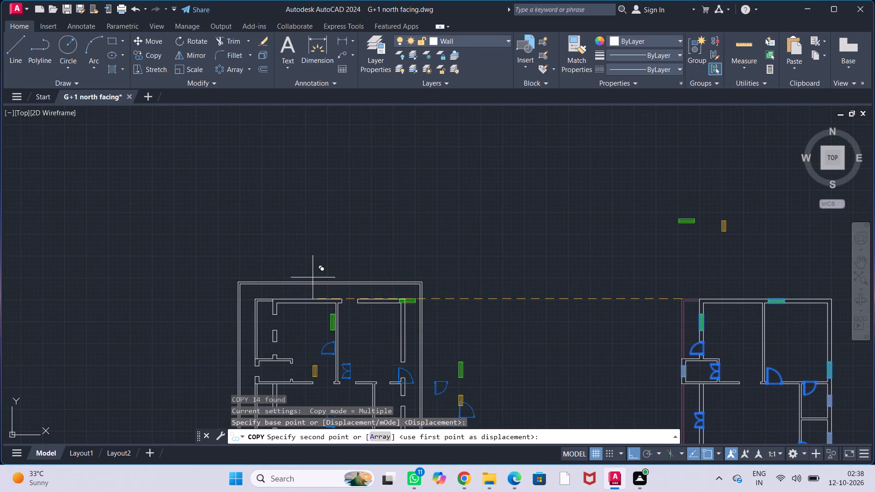
pyautogui.scroll(2, 251, 273)
pyautogui.moveTo(273, 330); pyautogui.dragTo(267, 235, button='middle')
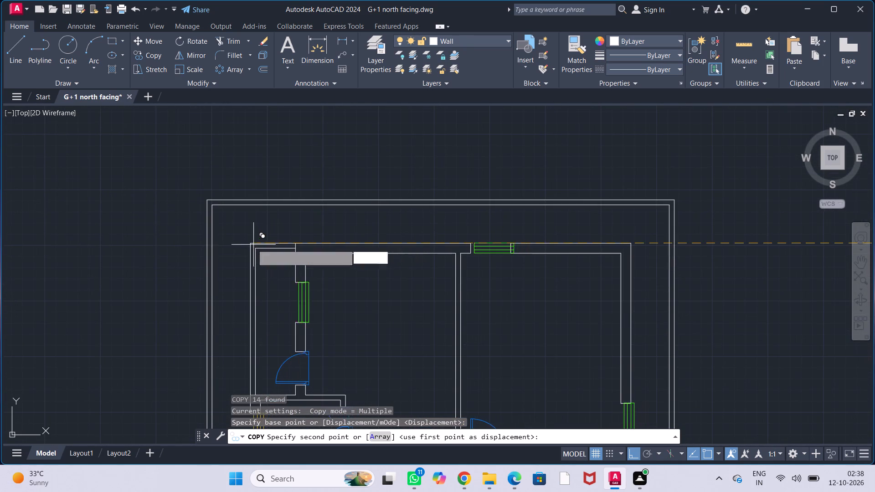
pyautogui.click(247, 246)
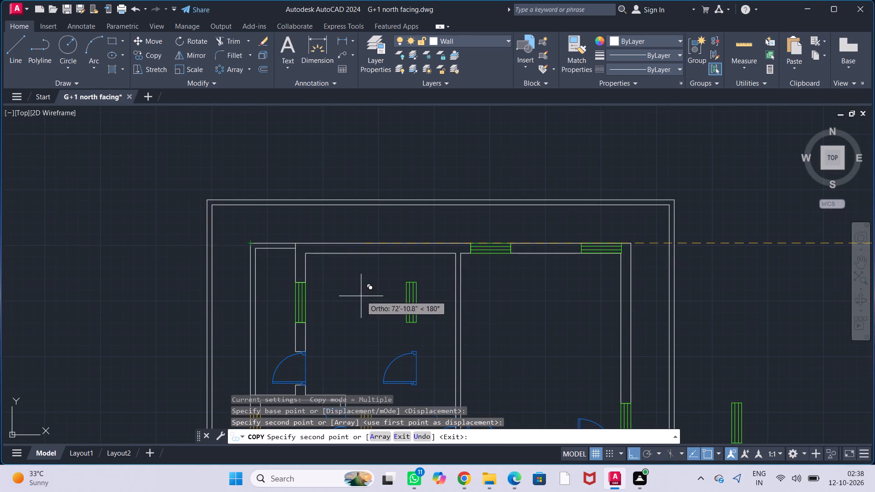
pyautogui.press('Escape')
pyautogui.press('Escape')
pyautogui.press('Escape')
pyautogui.press('Escape')
pyautogui.press('Escape')
pyautogui.press('Escape')
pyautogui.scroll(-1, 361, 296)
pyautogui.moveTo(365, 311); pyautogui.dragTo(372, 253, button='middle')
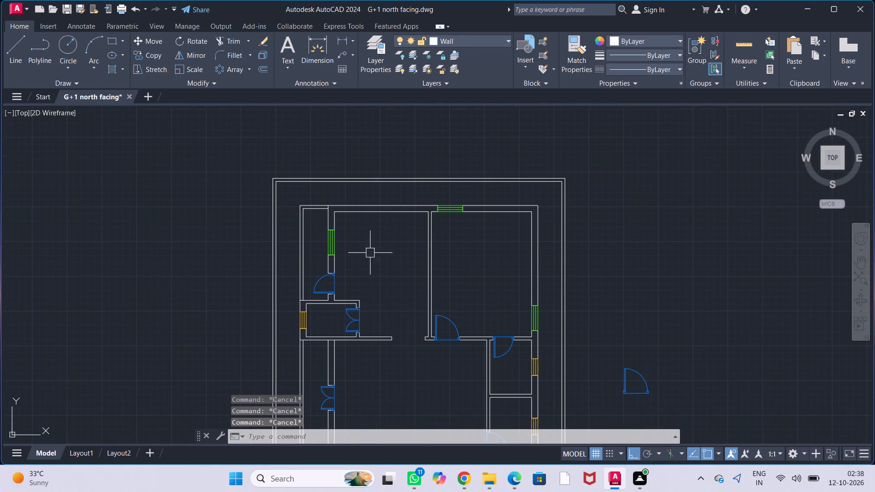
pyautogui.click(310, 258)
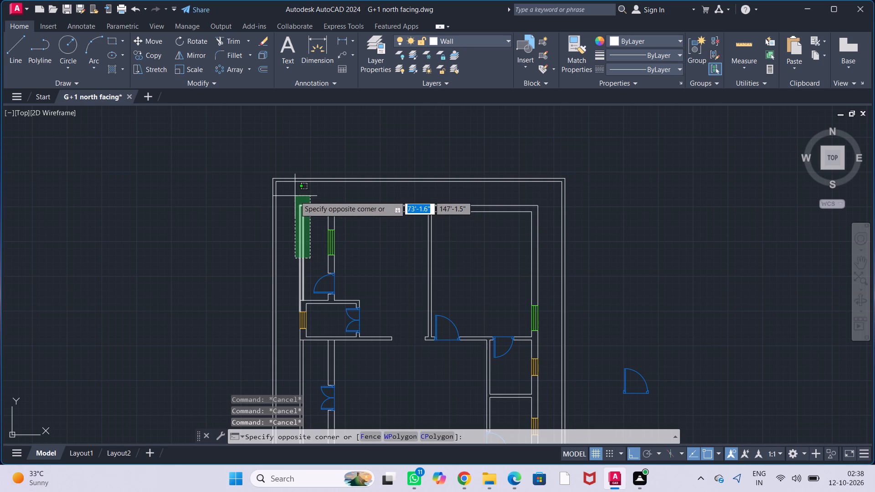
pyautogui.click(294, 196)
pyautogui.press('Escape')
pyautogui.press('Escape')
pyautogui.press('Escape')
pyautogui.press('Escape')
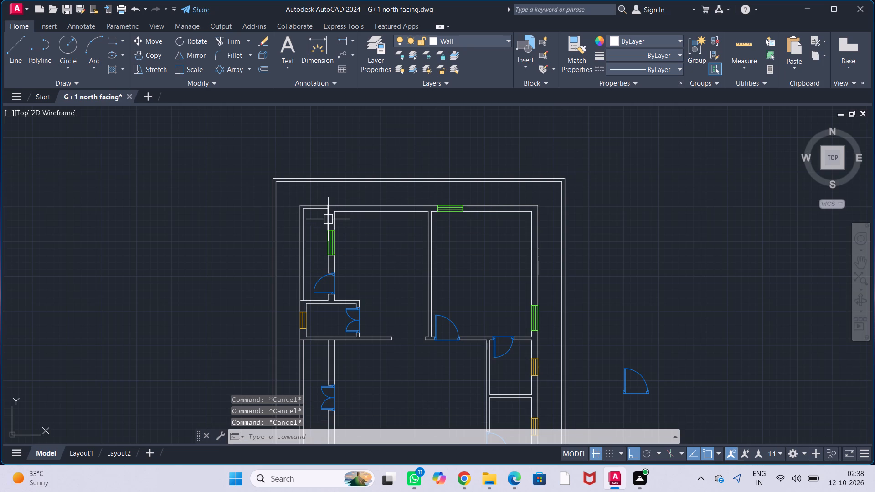
# Shorten the western plan's outer north wall line so it ends where the narrow northwest space meets the bedroom wall.
pyautogui.scroll(1, 328, 216)
pyautogui.moveTo(306, 230); pyautogui.dragTo(304, 280, button='middle')
pyautogui.scroll(2, 301, 256)
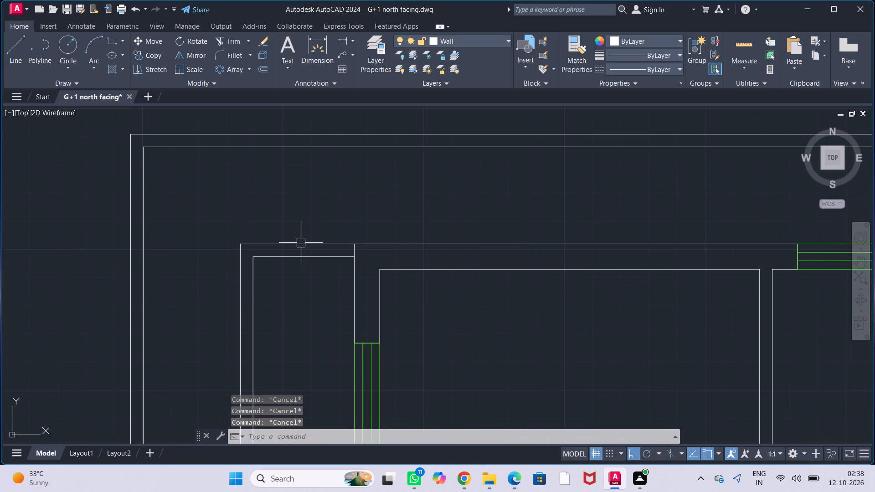
pyautogui.click(301, 242)
pyautogui.click(794, 243)
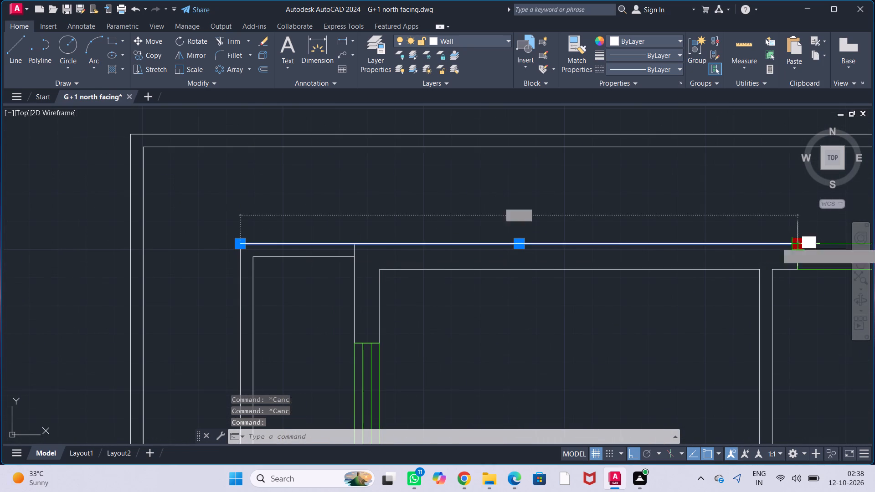
pyautogui.click(354, 247)
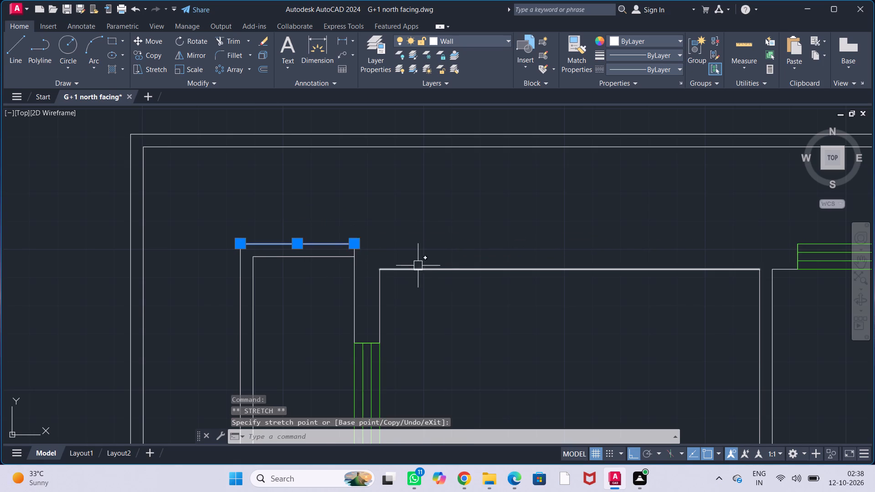
pyautogui.press('Escape')
pyautogui.press('Escape')
pyautogui.press('Escape')
# Draw a separate outer north wall line about 13'-1.5" long from the shortened line's end to the north window.
pyautogui.moveTo(506, 322); pyautogui.dragTo(433, 276, button='middle')
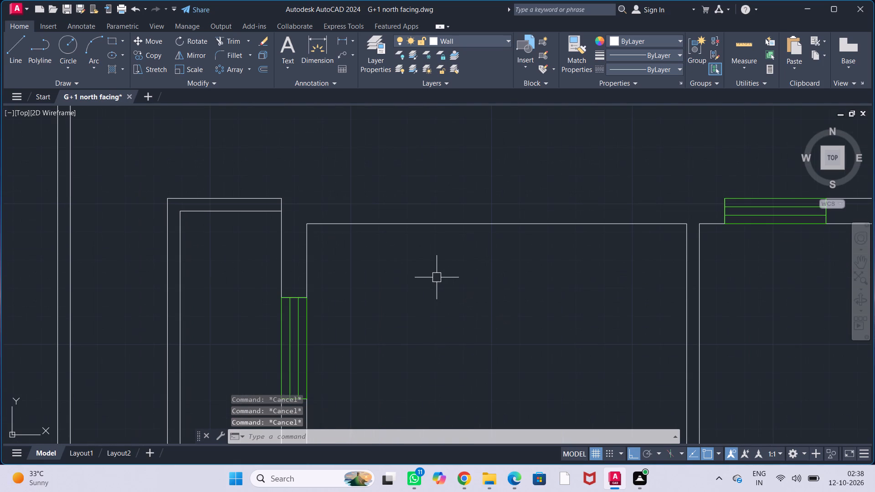
pyautogui.press('l')
pyautogui.press('Return')
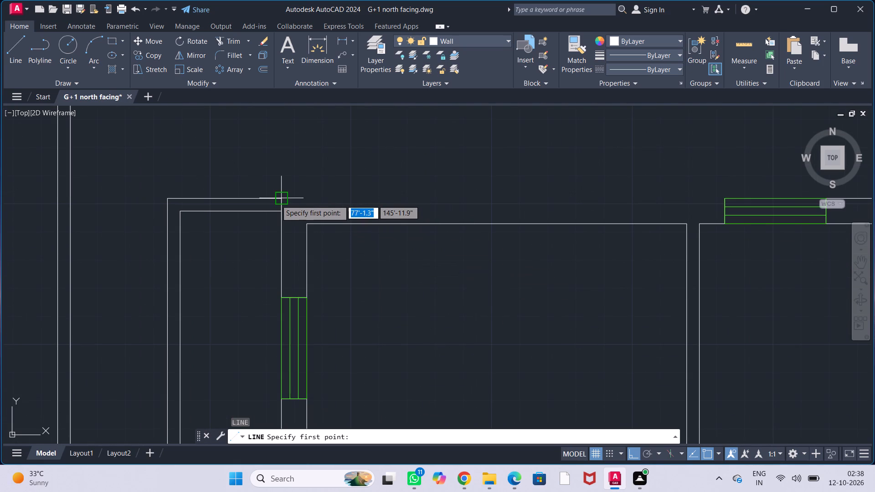
pyautogui.click(280, 200)
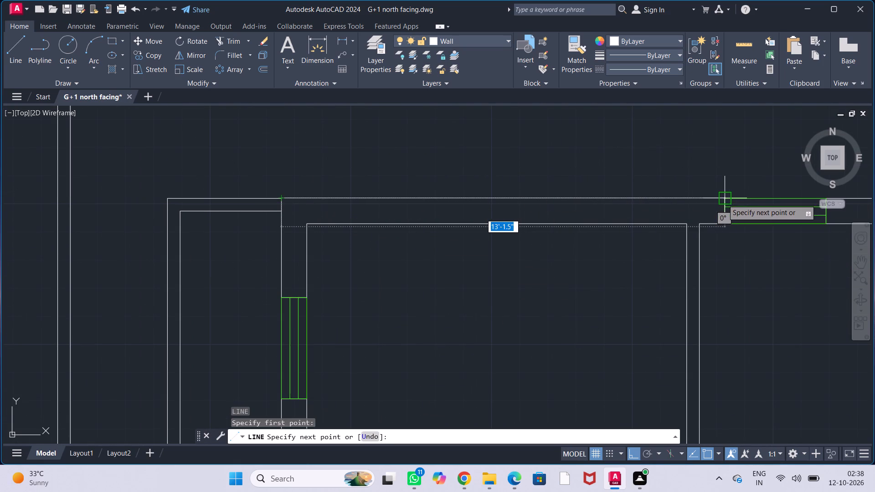
pyautogui.click(721, 200)
pyautogui.press('Escape')
pyautogui.press('Escape')
pyautogui.press('Escape')
pyautogui.press('Escape')
pyautogui.press('Escape')
# Shorten the outer west wall line of the narrow northwest space to end at the small west room's northwest corner.
pyautogui.scroll(-2, 545, 241)
pyautogui.moveTo(554, 284); pyautogui.dragTo(527, 258, button='middle')
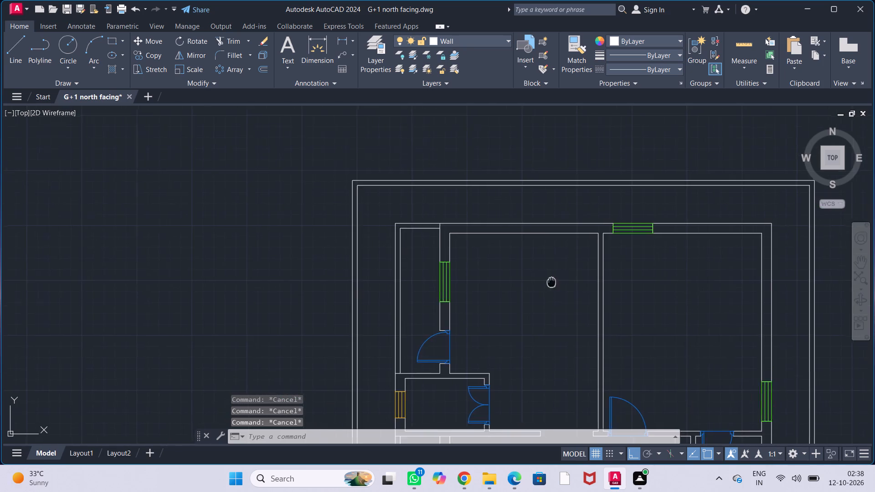
pyautogui.moveTo(527, 258); pyautogui.dragTo(500, 219, button='middle')
pyautogui.moveTo(494, 286); pyautogui.dragTo(479, 232, button='middle')
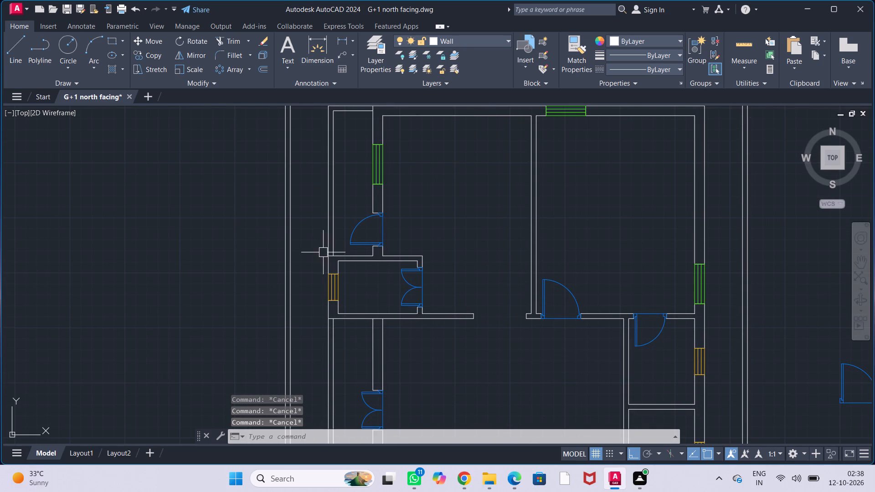
pyautogui.scroll(3, 323, 252)
pyautogui.click(335, 312)
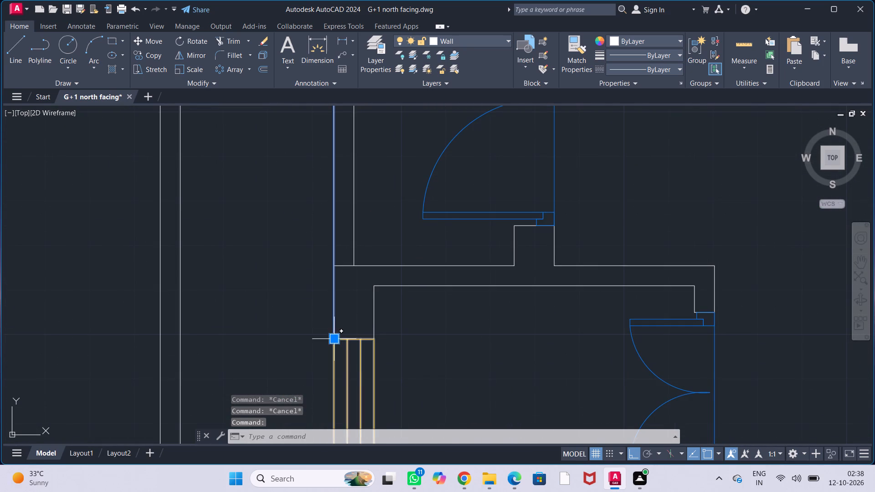
pyautogui.click(334, 340)
pyautogui.click(336, 266)
pyautogui.press('Escape')
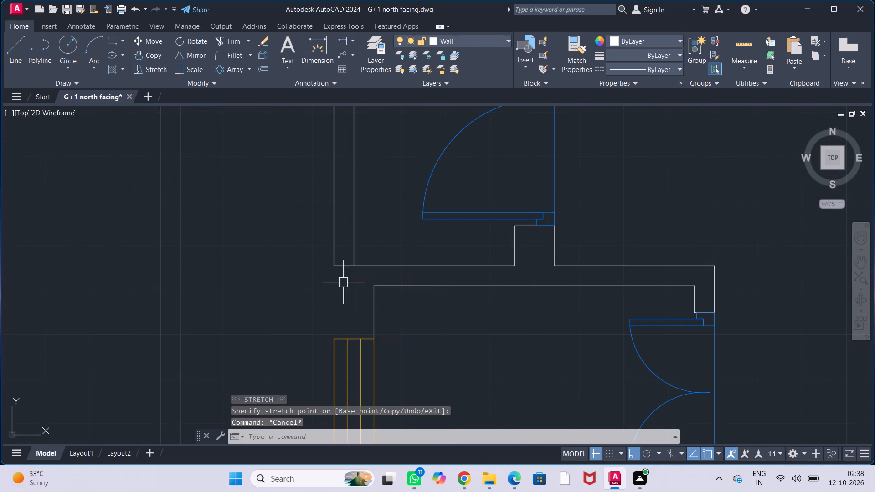
pyautogui.press('Escape')
pyautogui.press('Escape')
pyautogui.press('Escape')
pyautogui.press('Escape')
# Draw a separate outer wall line from the small west room's northwest corner down to its ventilator.
pyautogui.press('l')
pyautogui.press('Return')
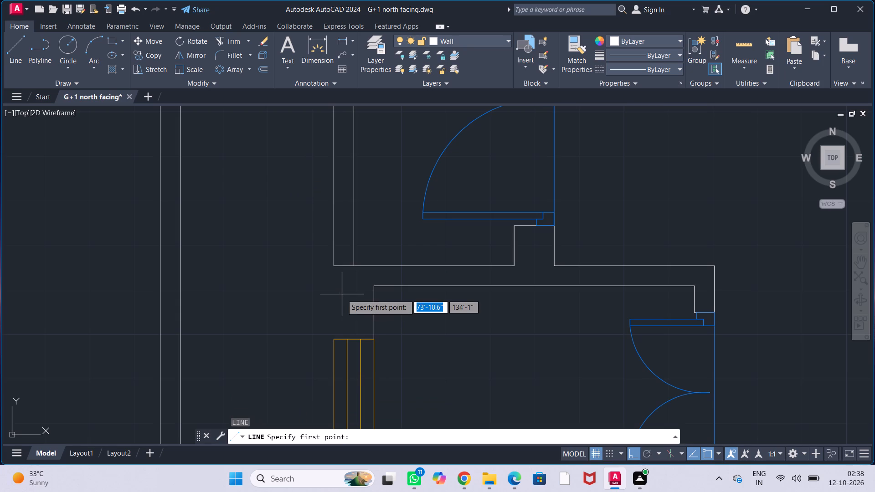
pyautogui.click(333, 270)
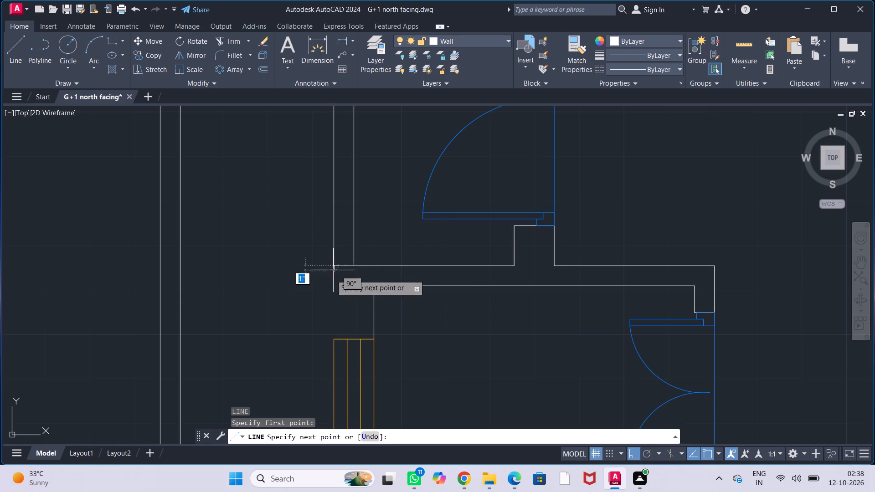
pyautogui.click(332, 345)
pyautogui.press('Escape')
pyautogui.press('Escape')
pyautogui.press('Escape')
pyautogui.press('Escape')
pyautogui.press('Escape')
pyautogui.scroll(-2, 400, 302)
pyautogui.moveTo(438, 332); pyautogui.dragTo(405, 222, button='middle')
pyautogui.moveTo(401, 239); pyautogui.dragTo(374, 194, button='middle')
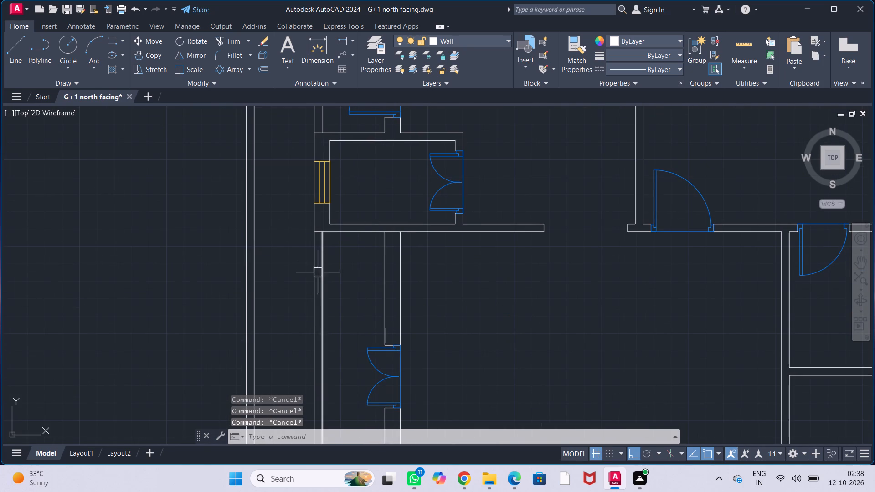
# Shorten the western plan's outer west wall line from the ventilator down to the small west room's south wall line.
pyautogui.click(314, 277)
pyautogui.click(315, 205)
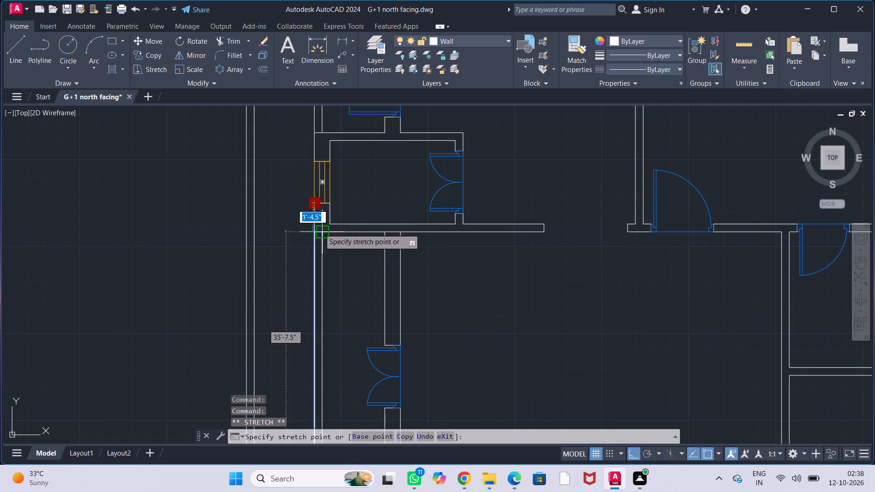
pyautogui.scroll(3, 313, 233)
pyautogui.click(309, 232)
pyautogui.press('Escape')
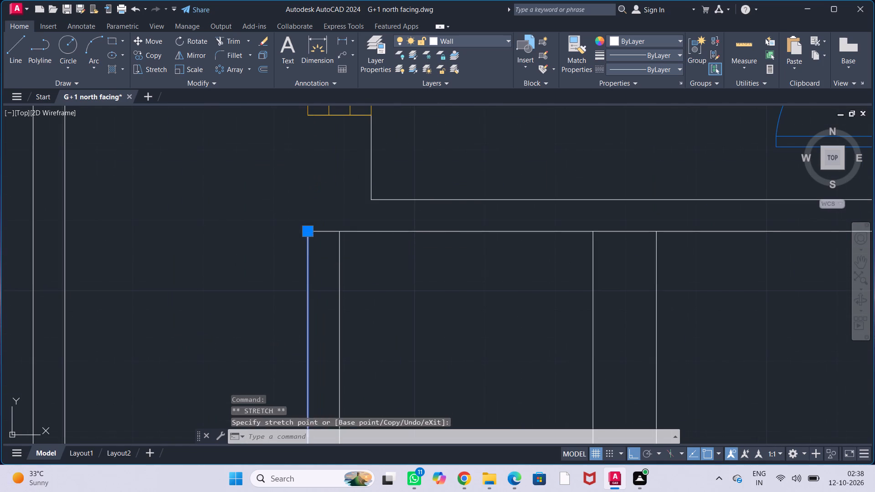
pyautogui.press('Escape')
pyautogui.press('Escape')
pyautogui.press('Escape')
# Draw a separate outer west wall line about 1'-4.5" long from the ventilator's south end to the shortened line's end.
pyautogui.press('l')
pyautogui.press('Return')
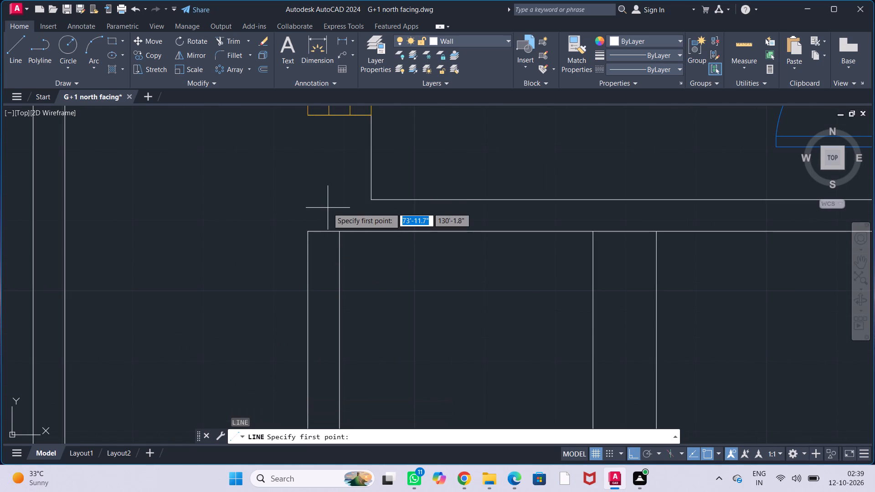
pyautogui.click(309, 118)
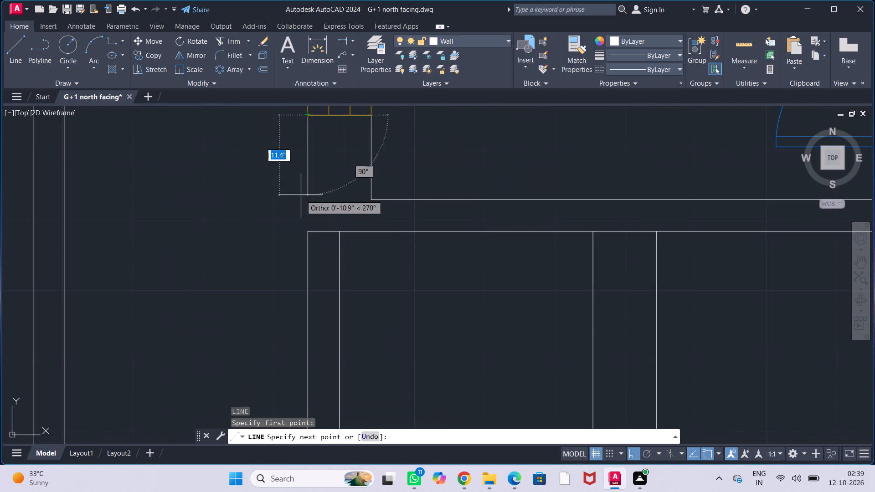
pyautogui.click(302, 237)
pyautogui.press('Escape')
pyautogui.press('Escape')
pyautogui.press('Escape')
pyautogui.press('Escape')
# Shorten the remaining outer west wall line to about 13'-10.5", ending at the narrow west space's southwest corner.
pyautogui.scroll(-2, 366, 246)
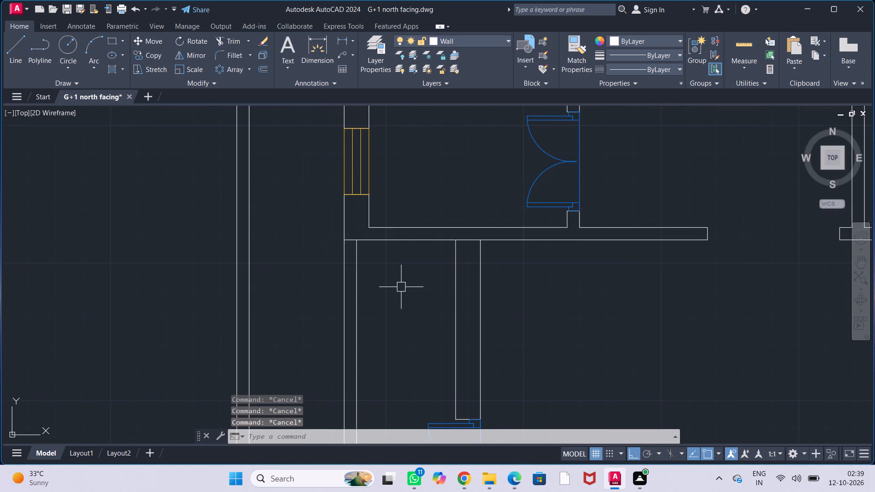
pyautogui.moveTo(402, 286); pyautogui.dragTo(396, 198, button='middle')
pyautogui.scroll(-2, 394, 235)
pyautogui.moveTo(392, 264); pyautogui.dragTo(374, 203, button='middle')
pyautogui.click(355, 332)
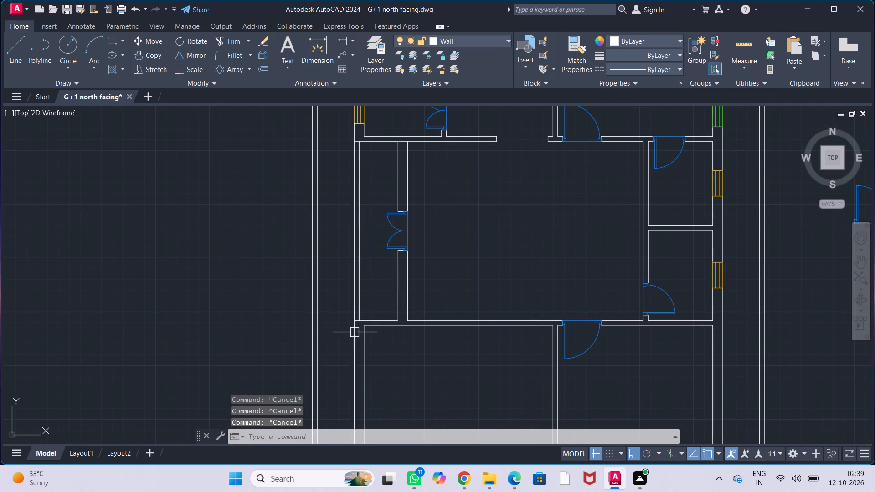
pyautogui.scroll(-2, 354, 317)
pyautogui.moveTo(346, 321); pyautogui.dragTo(337, 224, button='middle')
pyautogui.scroll(2, 347, 337)
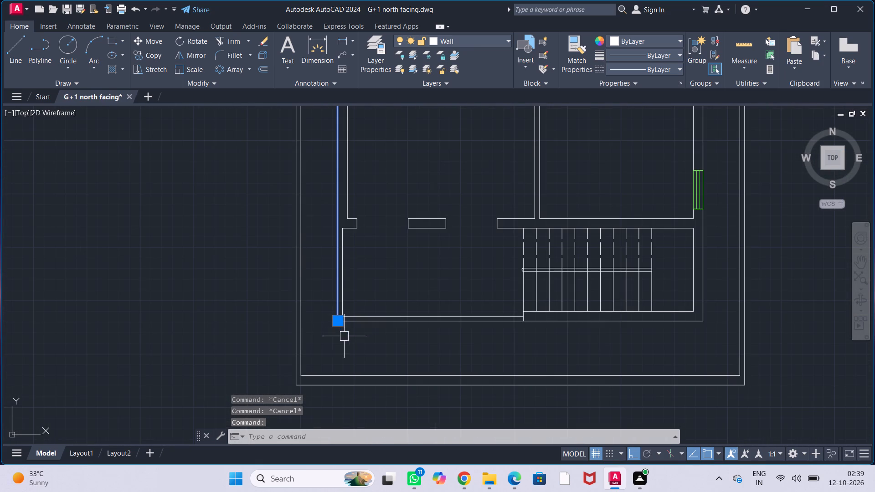
pyautogui.click(335, 325)
pyautogui.moveTo(351, 168); pyautogui.dragTo(318, 432, button='middle')
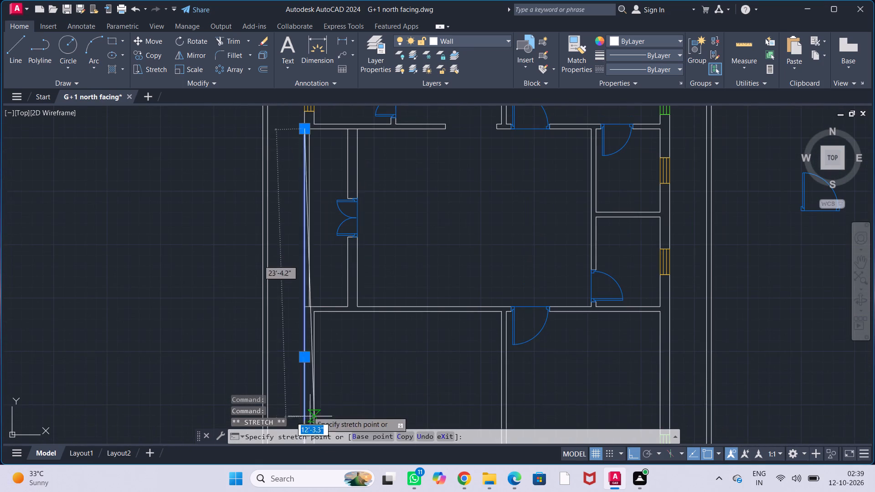
pyautogui.scroll(3, 303, 379)
pyautogui.moveTo(324, 190); pyautogui.dragTo(311, 337, button='middle')
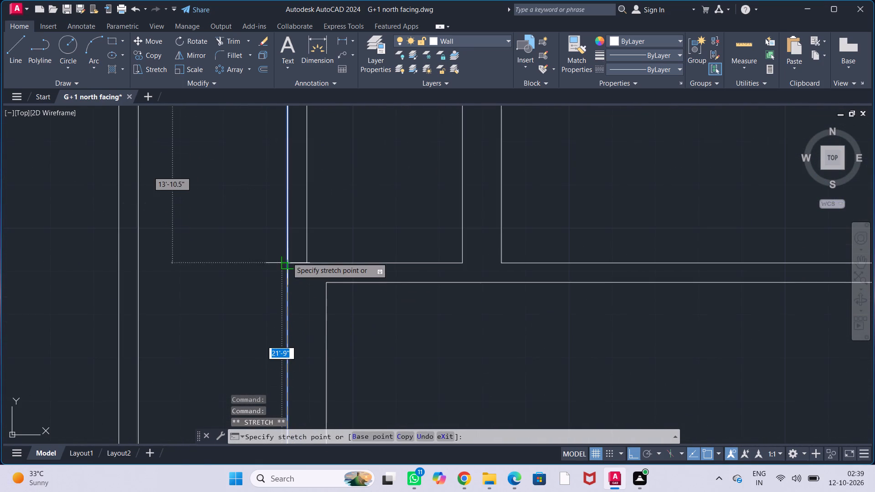
pyautogui.click(288, 267)
pyautogui.press('Escape')
pyautogui.press('Escape')
pyautogui.press('Escape')
pyautogui.press('Escape')
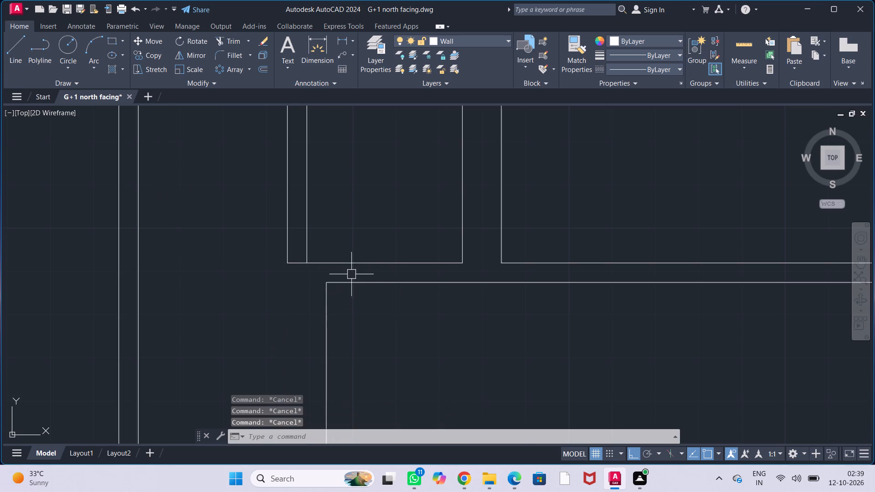
pyautogui.press('Escape')
# Draw a separate outer west wall line about 21'-9" long from the narrow west space's southwest corner to the building's southwest corner.
pyautogui.scroll(-2, 355, 268)
pyautogui.moveTo(390, 329); pyautogui.dragTo(390, 271, button='middle')
pyautogui.scroll(-3, 391, 255)
pyautogui.moveTo(421, 291); pyautogui.dragTo(407, 274, button='middle')
pyautogui.scroll(1, 394, 277)
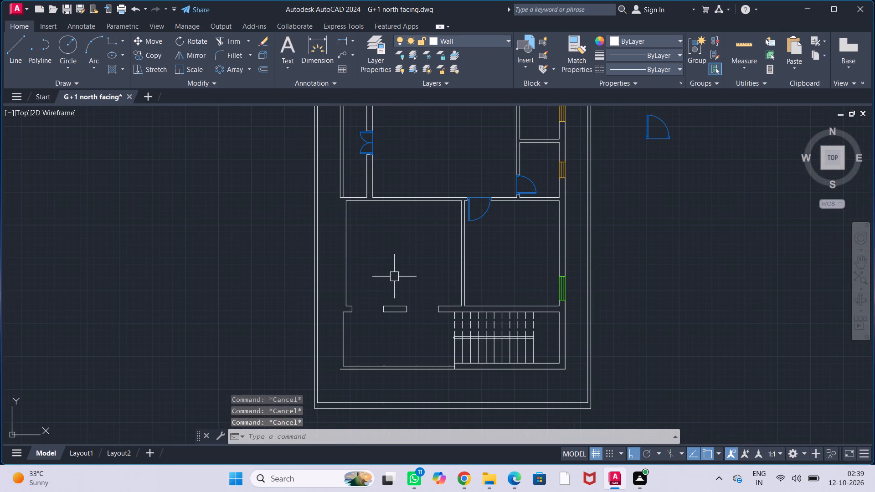
pyautogui.press('l')
pyautogui.press('Return')
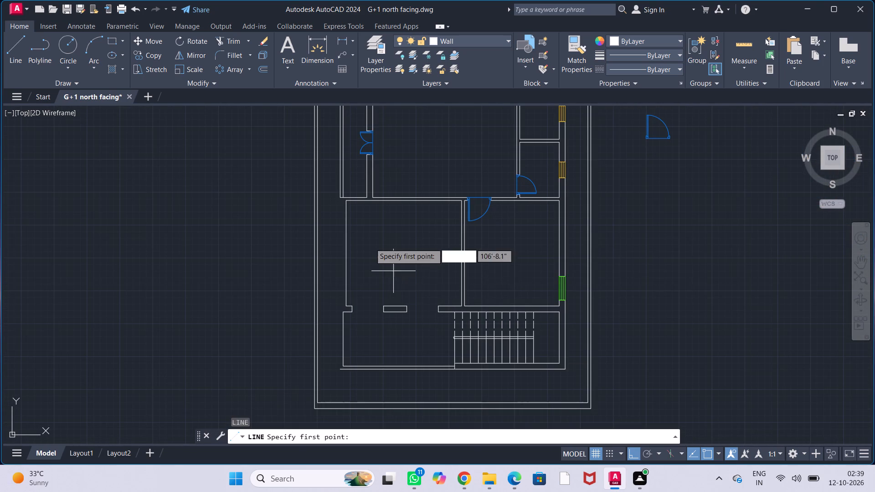
pyautogui.scroll(2, 364, 240)
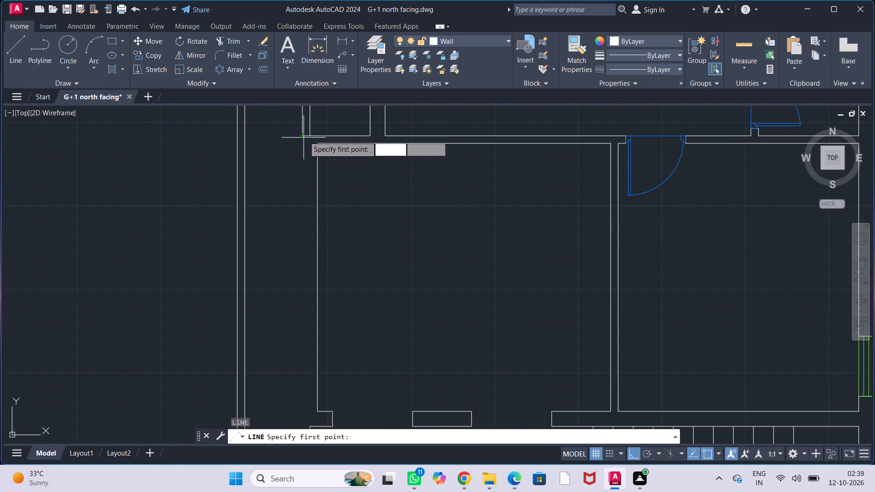
pyautogui.click(304, 136)
pyautogui.scroll(-2, 290, 318)
pyautogui.moveTo(278, 358); pyautogui.dragTo(300, 271, button='middle')
pyautogui.scroll(2, 328, 369)
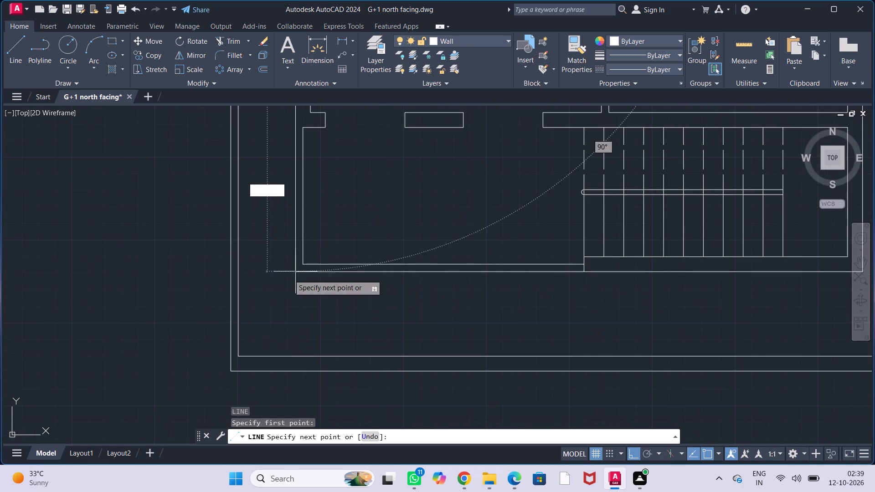
pyautogui.click(300, 270)
pyautogui.press('Escape')
pyautogui.press('Escape')
pyautogui.press('Escape')
pyautogui.press('Escape')
pyautogui.press('Escape')
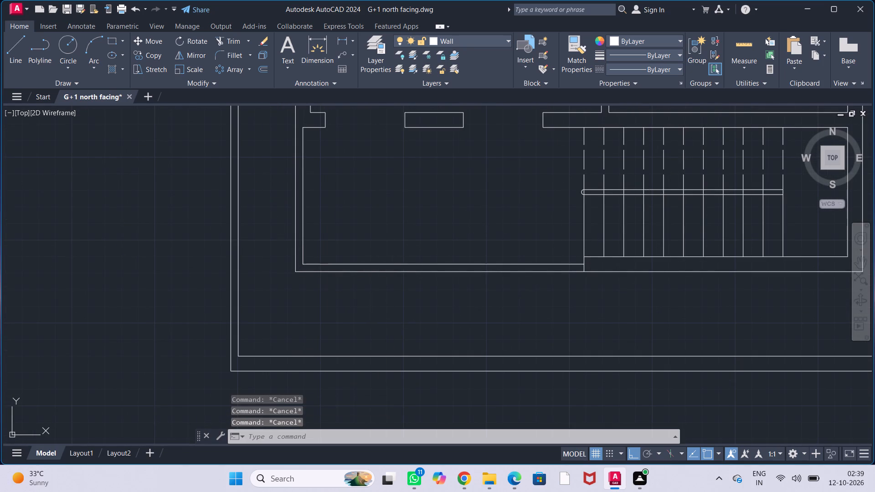
# Delete the short freestanding wall piece between the two openings in the southwest room's south wall.
pyautogui.scroll(-1, 387, 251)
pyautogui.moveTo(414, 236); pyautogui.dragTo(414, 295, button='middle')
pyautogui.scroll(-3, 415, 287)
pyautogui.moveTo(417, 283); pyautogui.dragTo(398, 316, button='middle')
pyautogui.scroll(1, 423, 262)
pyautogui.middleClick(409, 278)
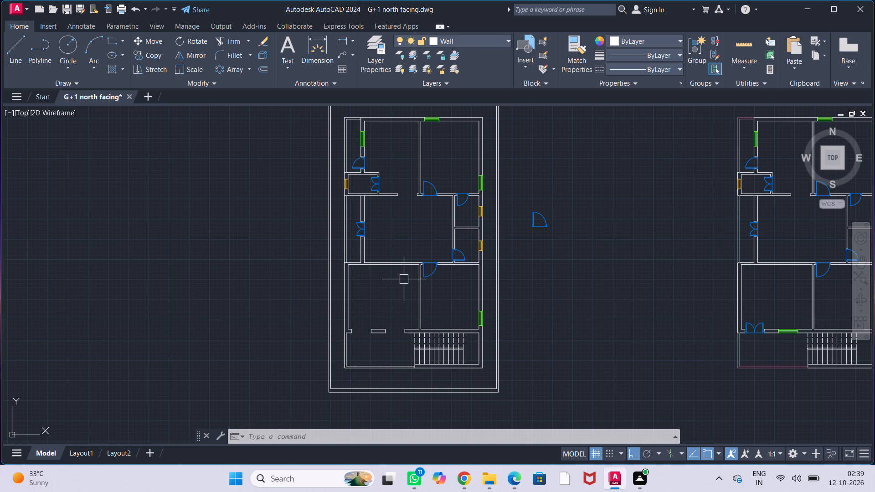
pyautogui.moveTo(379, 345); pyautogui.dragTo(354, 338, button='middle')
pyautogui.scroll(2, 360, 328)
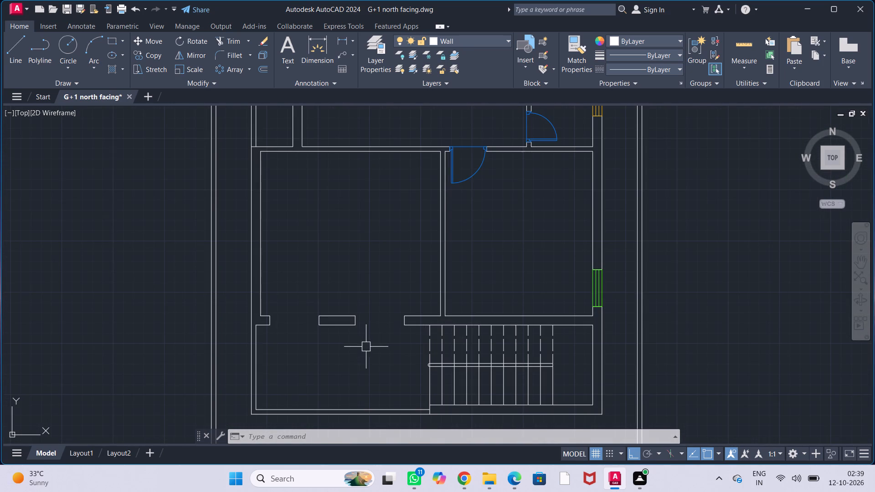
pyautogui.click(366, 347)
pyautogui.click(313, 302)
pyautogui.press('Delete')
# Delete the three lines of the southwest room's short wall stub and the room's inner west wall line.
pyautogui.scroll(2, 265, 330)
pyautogui.scroll(-2, 277, 321)
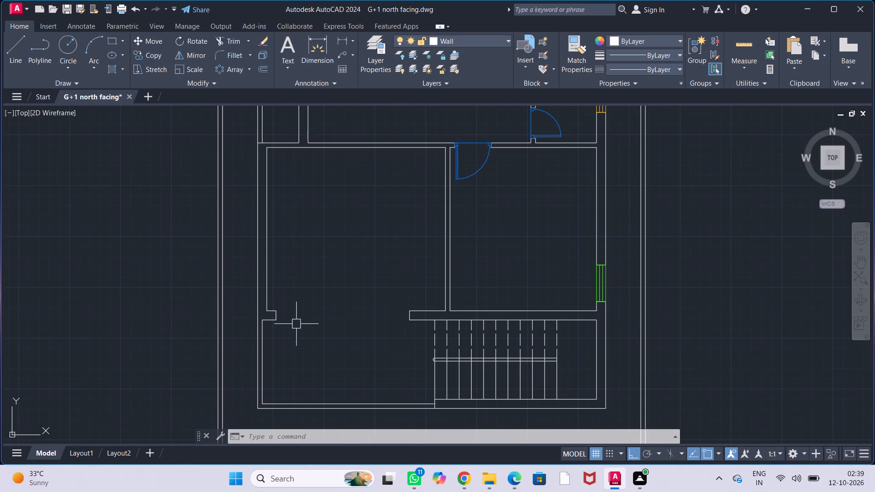
pyautogui.click(270, 323)
pyautogui.scroll(2, 268, 310)
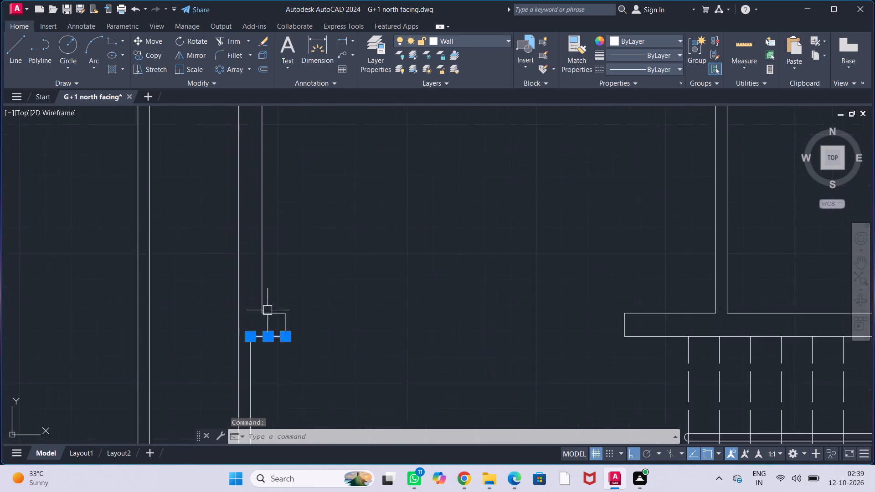
pyautogui.click(283, 325)
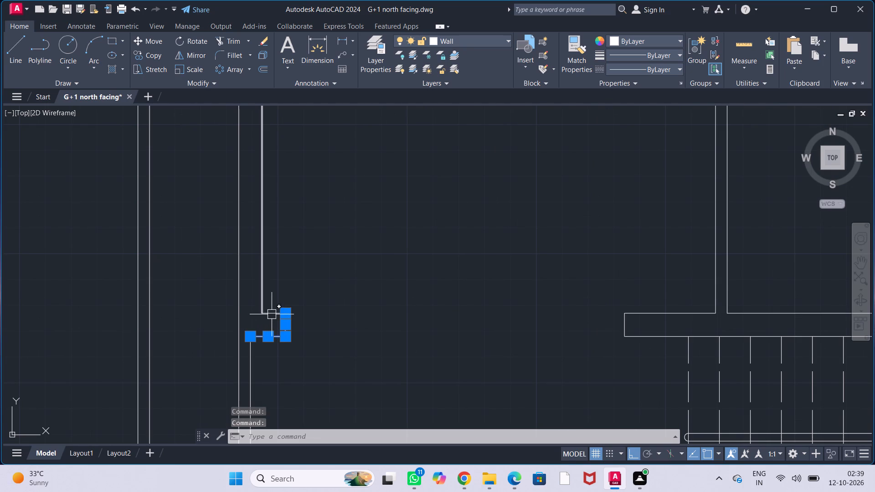
pyautogui.click(272, 314)
pyautogui.click(264, 295)
pyautogui.scroll(-2, 300, 296)
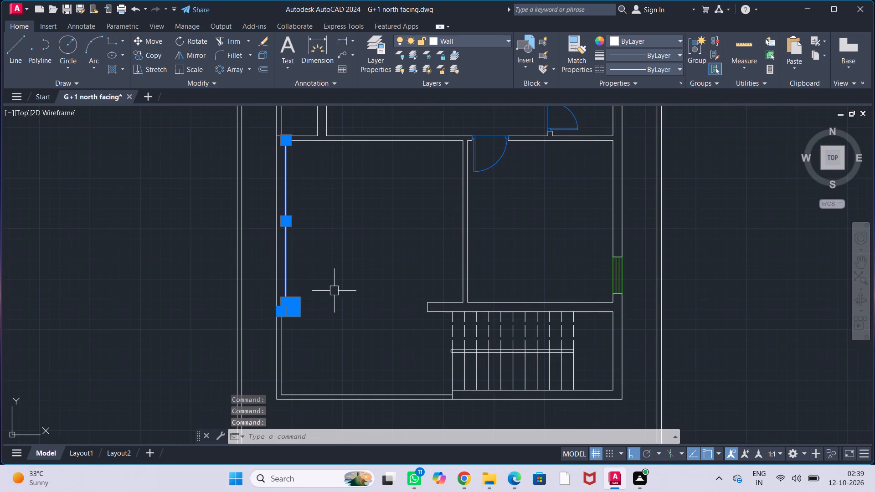
pyautogui.moveTo(335, 290); pyautogui.dragTo(318, 301, button='middle')
pyautogui.press('Delete')
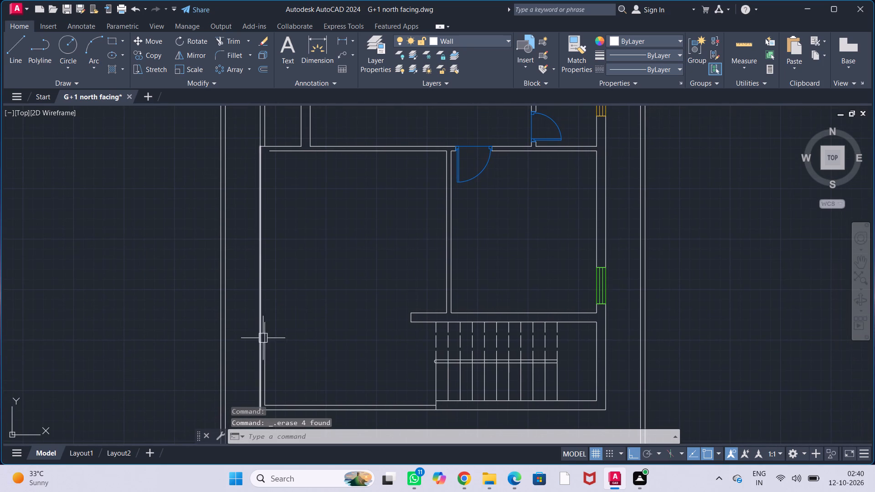
# Extend the inner west wall line beside the staircase area north to the level of the southwest room's north wall line.
pyautogui.click(267, 344)
pyautogui.click(266, 323)
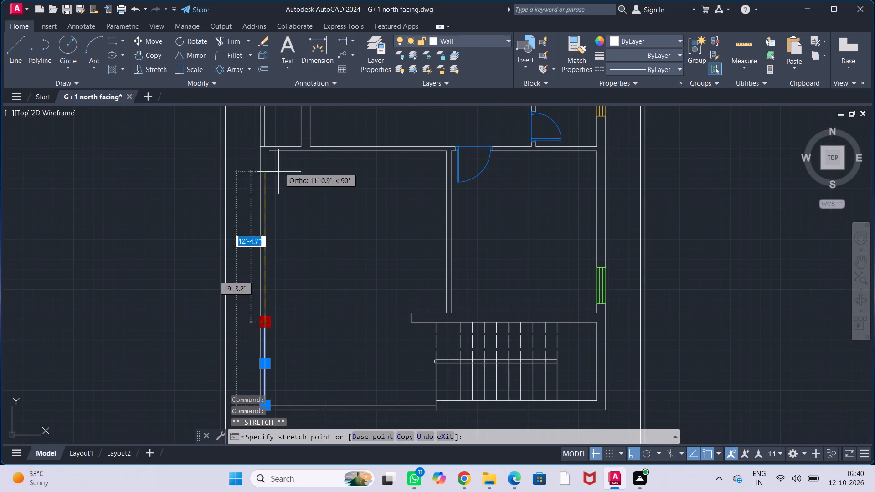
pyautogui.scroll(3, 256, 157)
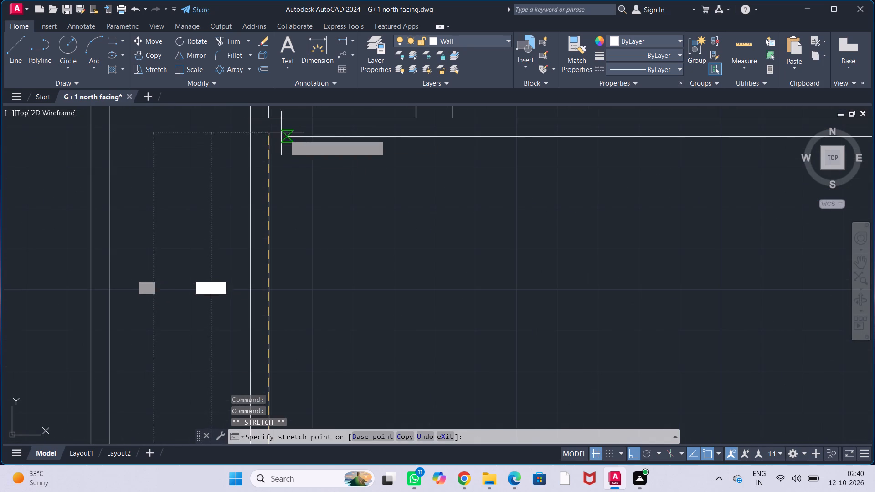
pyautogui.click(268, 138)
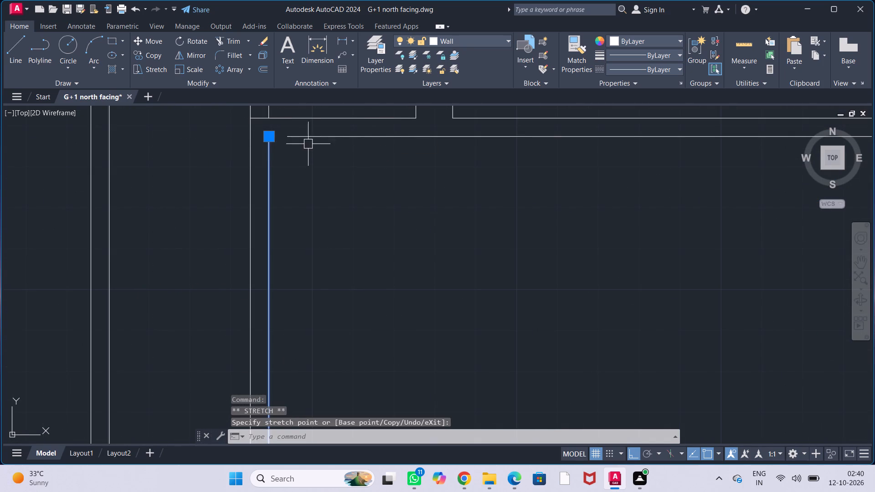
pyautogui.press('Escape')
# Extend the southwest room's inner north wall line west to meet the inner west wall line.
pyautogui.click(314, 137)
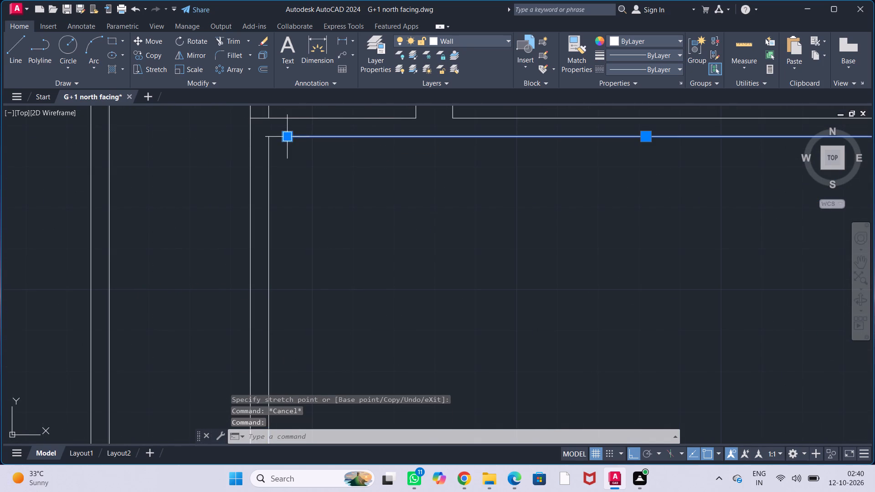
pyautogui.click(289, 138)
pyautogui.click(268, 137)
pyautogui.press('Escape')
pyautogui.press('Escape')
pyautogui.press('Escape')
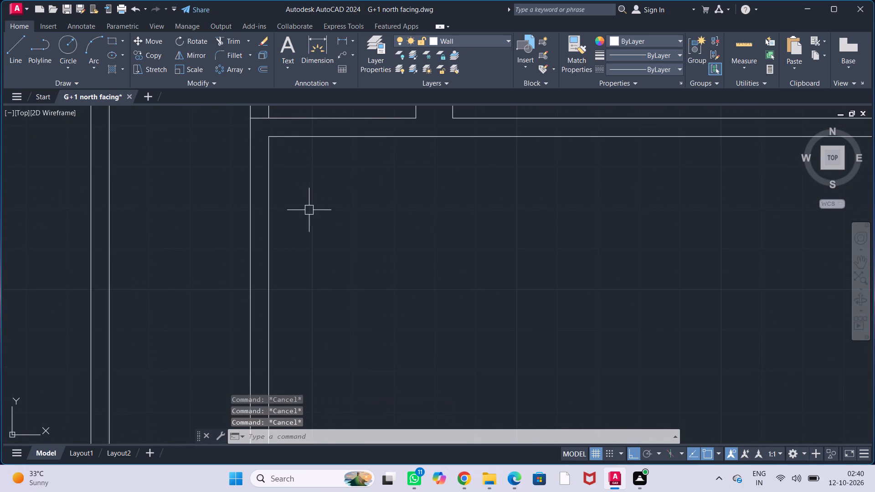
pyautogui.press('Escape')
pyautogui.press('Escape')
# Pull the lower end of the staircase north wall's end line and its south face line east to the first stair tread.
pyautogui.scroll(-4, 311, 213)
pyautogui.moveTo(347, 238); pyautogui.dragTo(288, 225, button='middle')
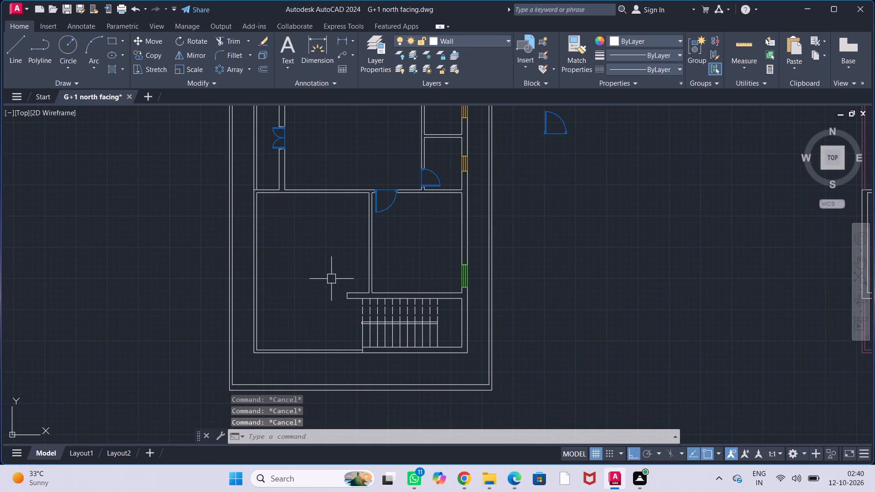
pyautogui.moveTo(317, 292); pyautogui.dragTo(260, 276, button='middle')
pyautogui.scroll(2, 300, 291)
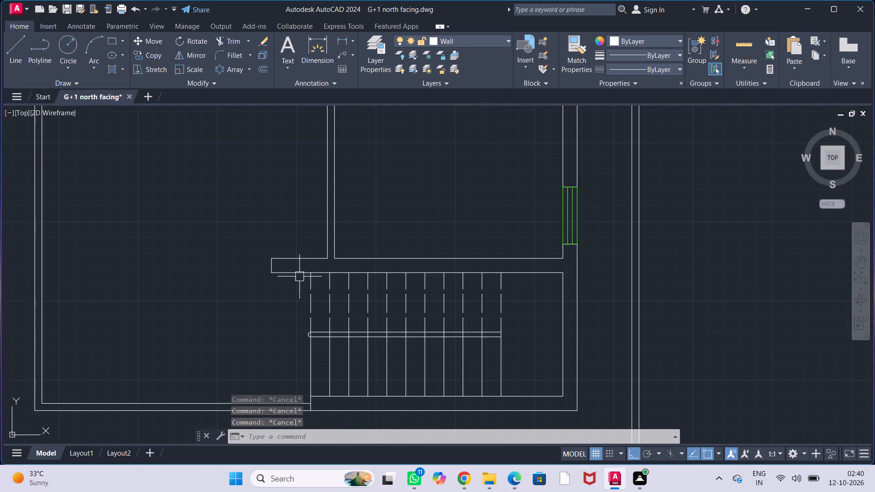
pyautogui.scroll(2, 281, 265)
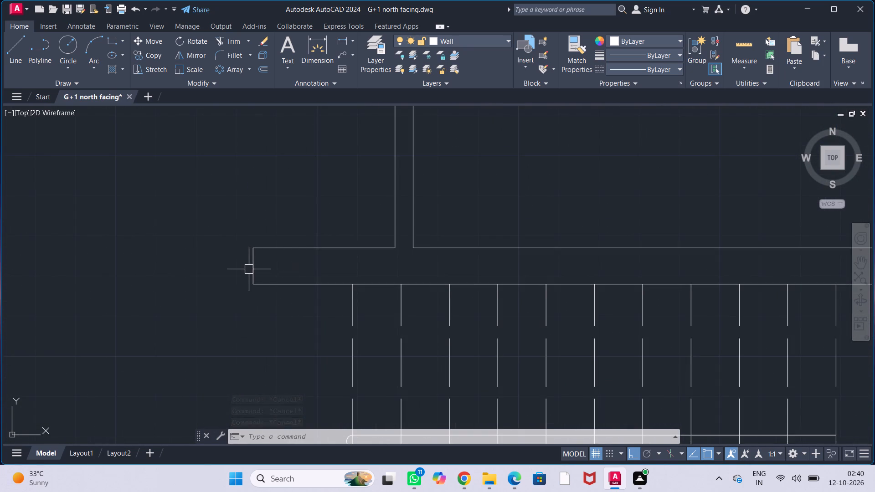
pyautogui.click(251, 269)
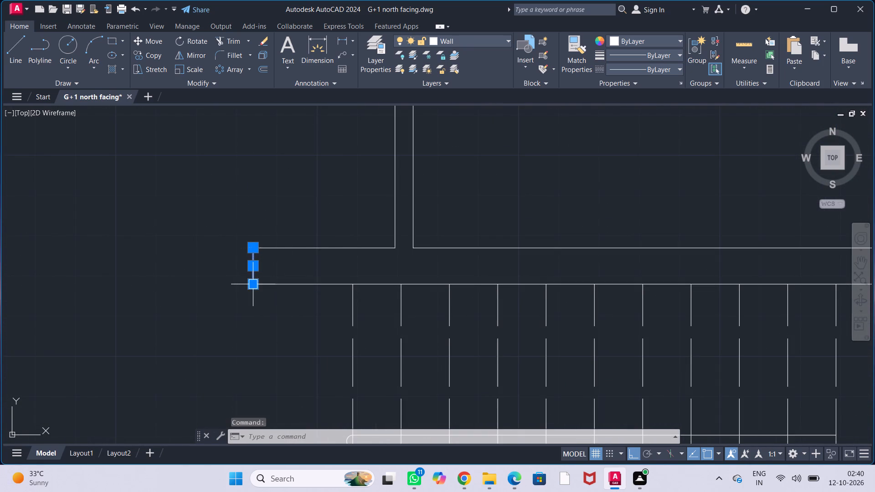
pyautogui.click(249, 287)
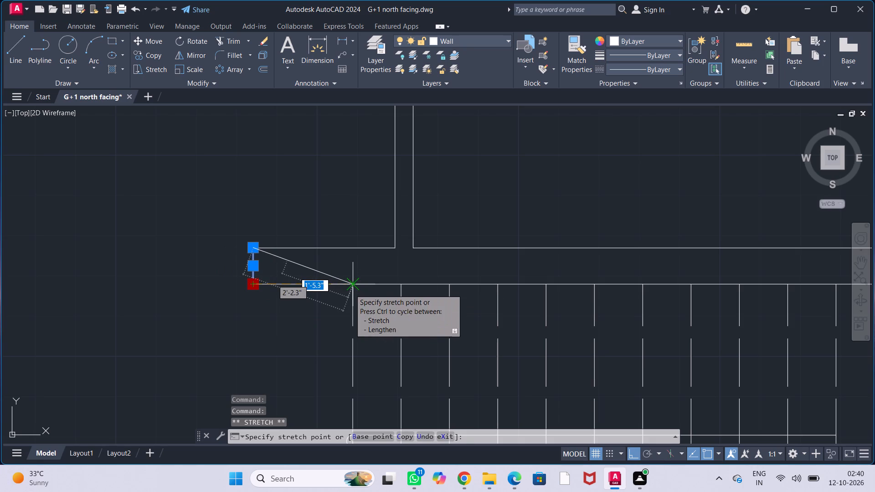
pyautogui.click(350, 289)
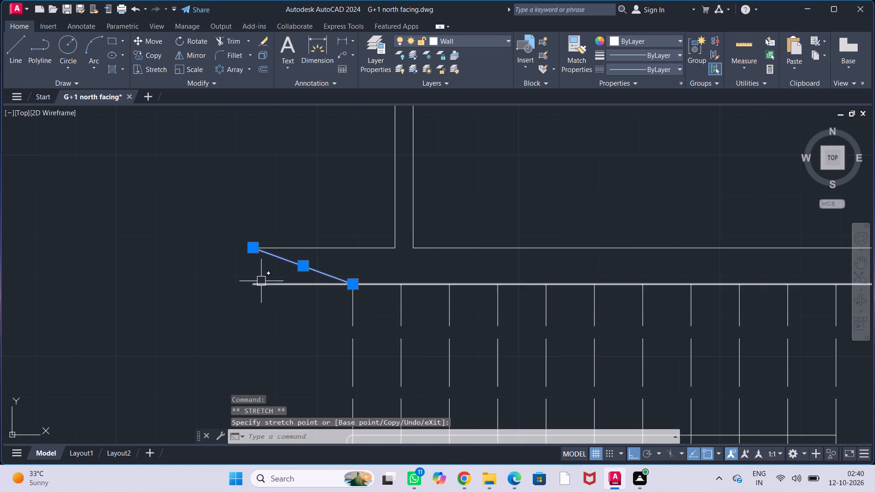
pyautogui.click(261, 285)
pyautogui.click(250, 287)
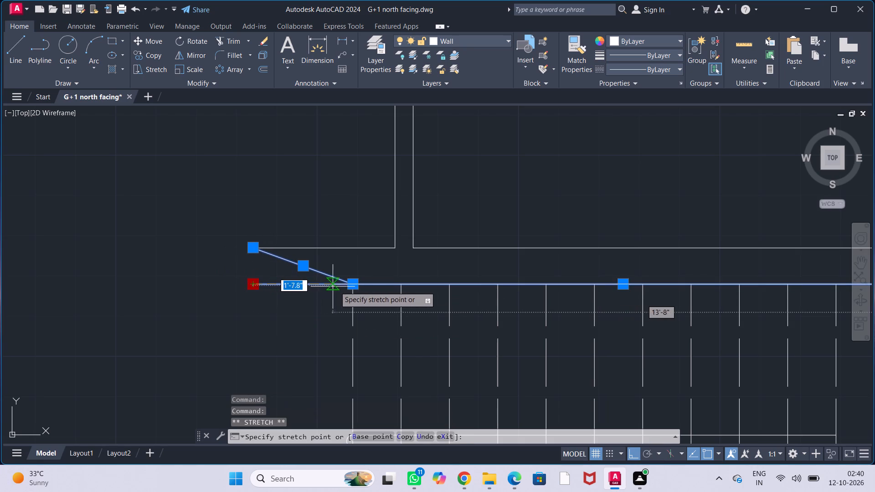
pyautogui.click(350, 287)
pyautogui.click(252, 247)
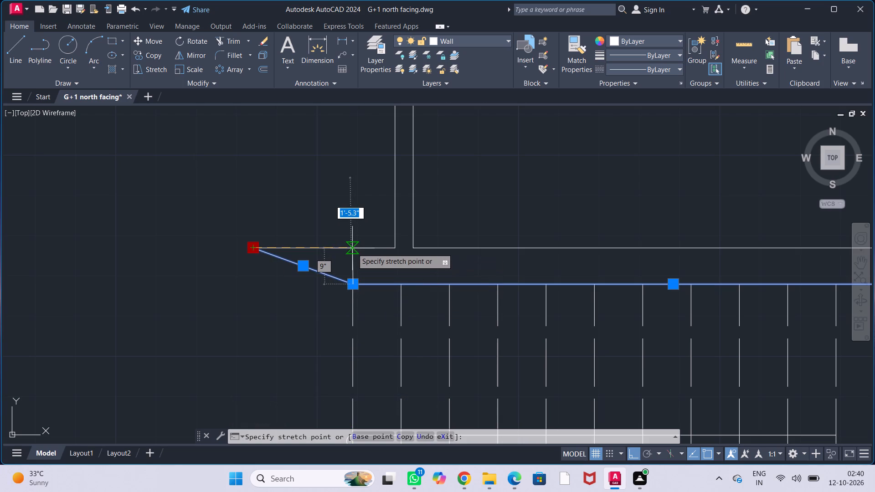
pyautogui.press('Escape')
pyautogui.press('Escape')
pyautogui.press('Escape')
pyautogui.press('Escape')
pyautogui.press('Escape')
pyautogui.press('Escape')
# Draw a vertical wall end line from the first stair tread north to the wall's north face line.
pyautogui.press('l')
pyautogui.press('Return')
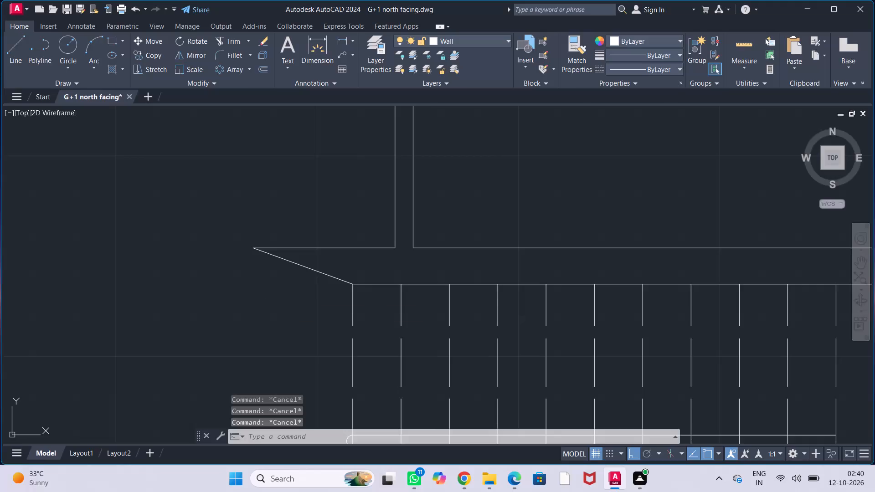
pyautogui.click(351, 285)
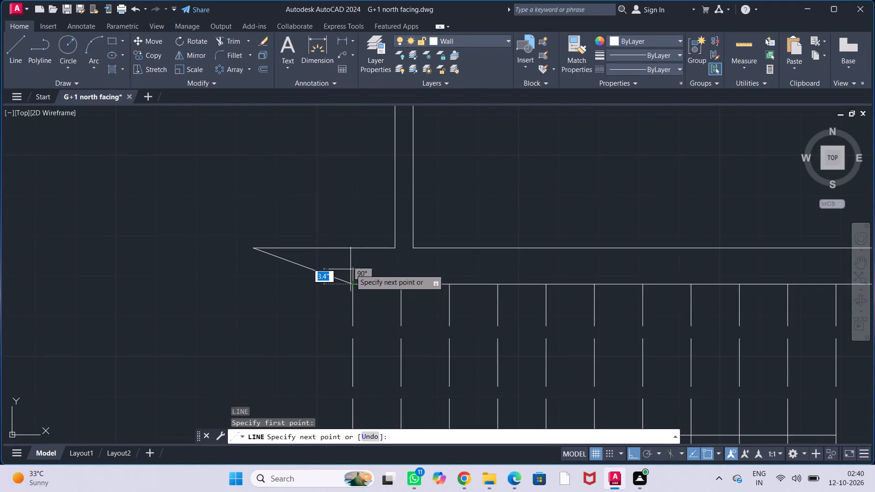
pyautogui.click(350, 251)
pyautogui.press('Escape')
pyautogui.press('Escape')
pyautogui.press('Escape')
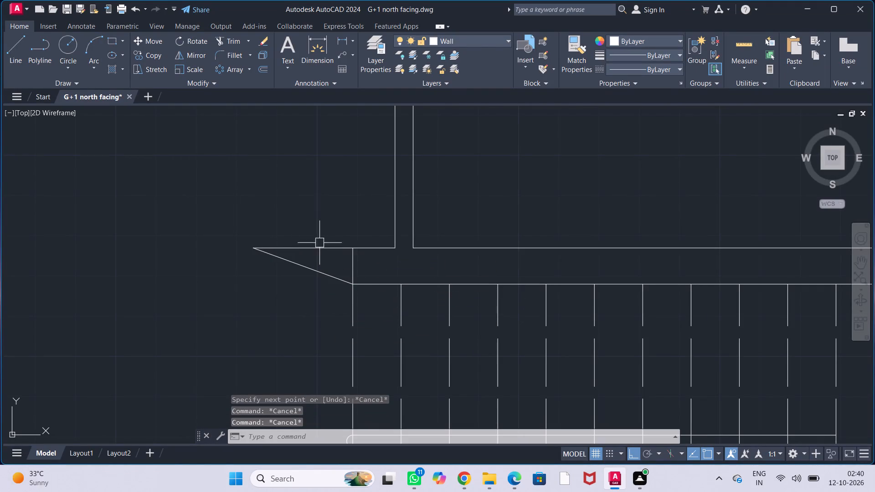
# Delete the slanted end line and the short north face line west of the partition wall above the staircase.
pyautogui.click(318, 251)
pyautogui.click(254, 249)
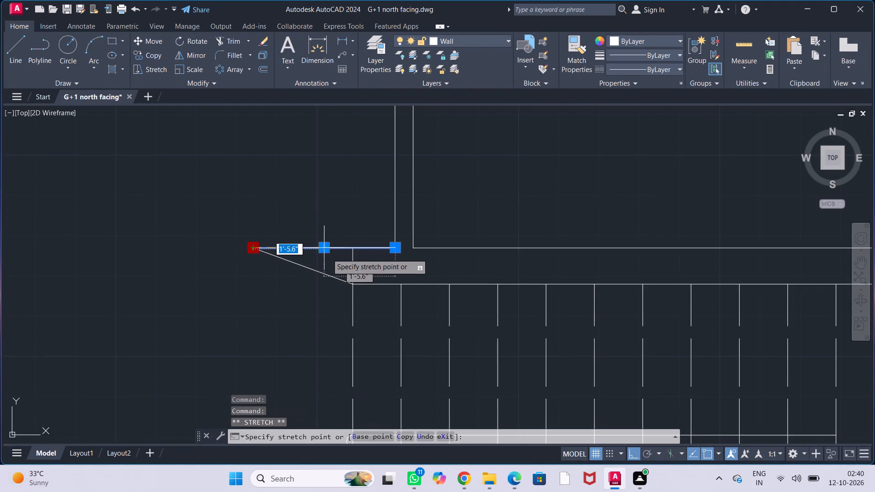
pyautogui.click(351, 252)
pyautogui.click(327, 275)
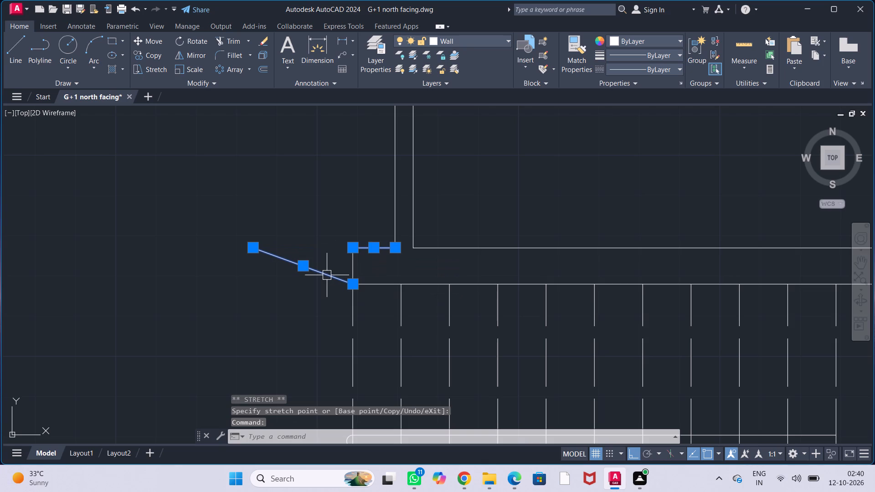
pyautogui.press('Delete')
pyautogui.scroll(-1, 328, 266)
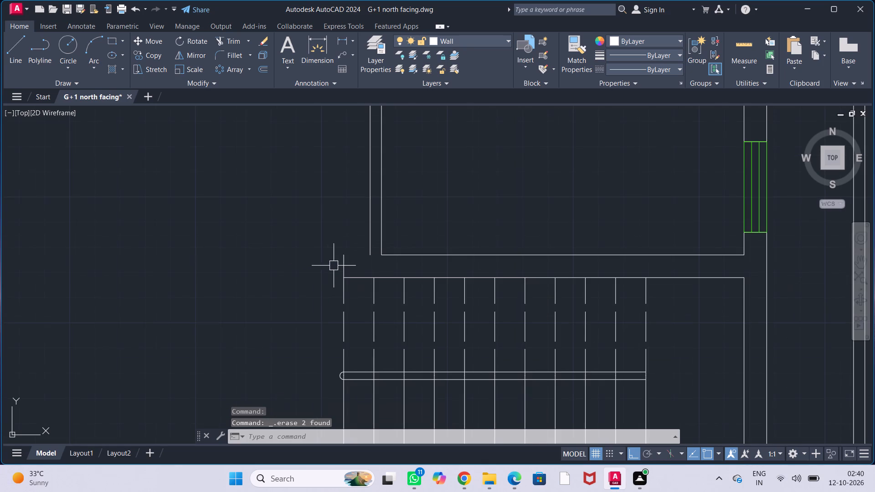
# Extend the staircase wall's north face line west past the partition to meet the new wall end line.
pyautogui.scroll(1, 389, 266)
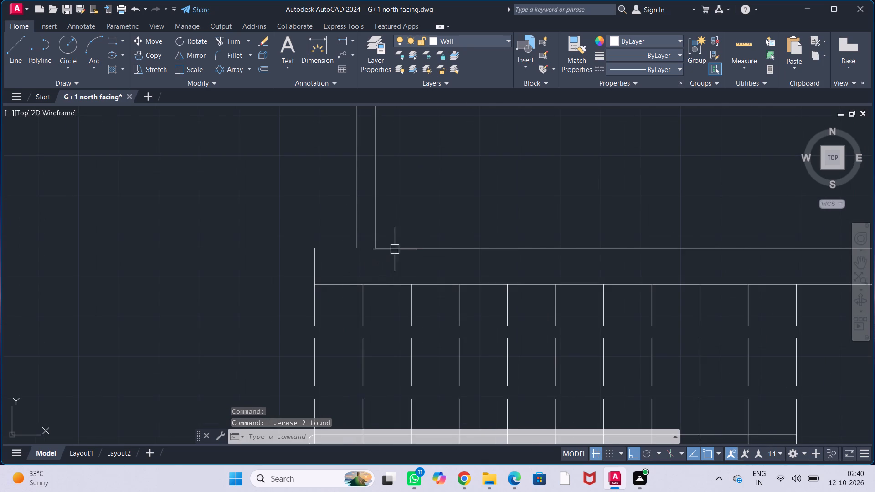
pyautogui.click(397, 247)
pyautogui.click(376, 248)
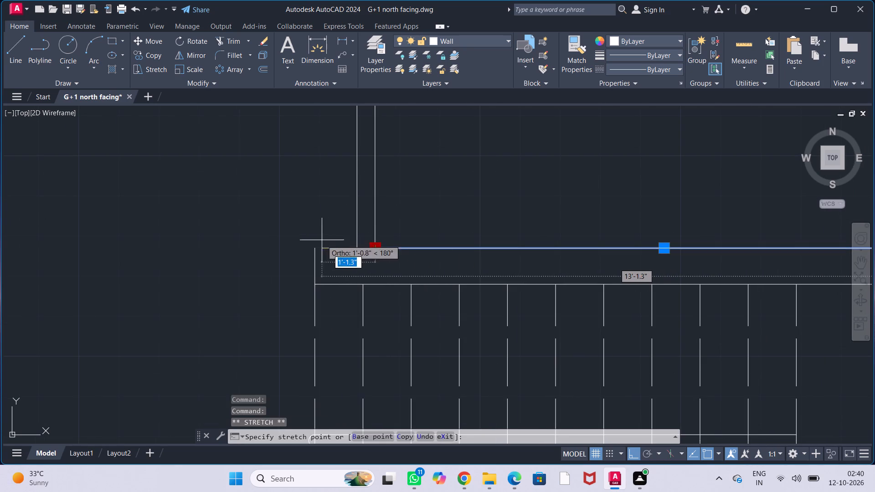
pyautogui.click(316, 247)
pyautogui.press('Escape')
pyautogui.press('Escape')
pyautogui.press('Escape')
pyautogui.press('Escape')
pyautogui.press('Escape')
# Move the door in the north wall of the room above the staircase about 4' south, out of its opening.
pyautogui.scroll(-2, 330, 258)
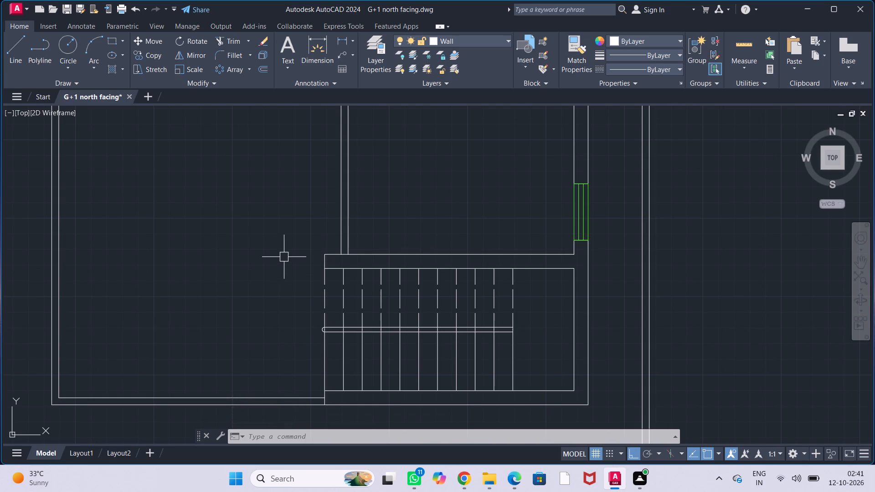
pyautogui.scroll(-1, 296, 258)
pyautogui.moveTo(290, 235); pyautogui.dragTo(351, 315, button='middle')
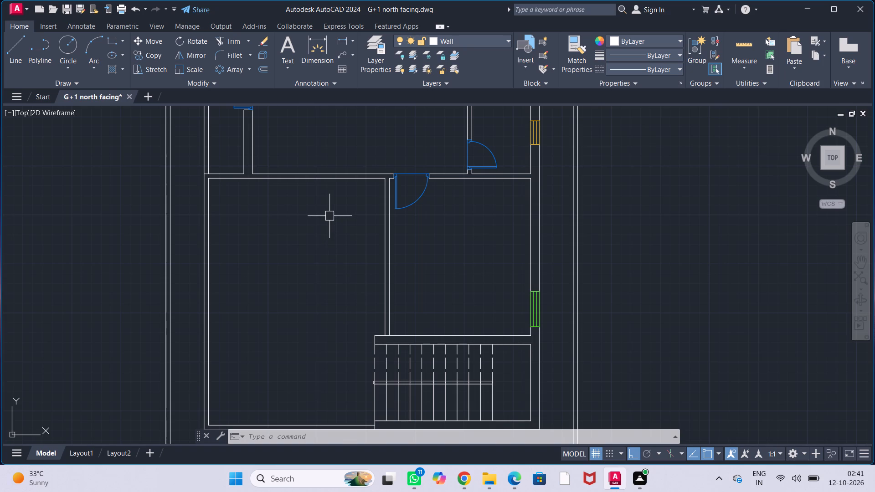
pyautogui.moveTo(340, 202); pyautogui.dragTo(315, 297, button='middle')
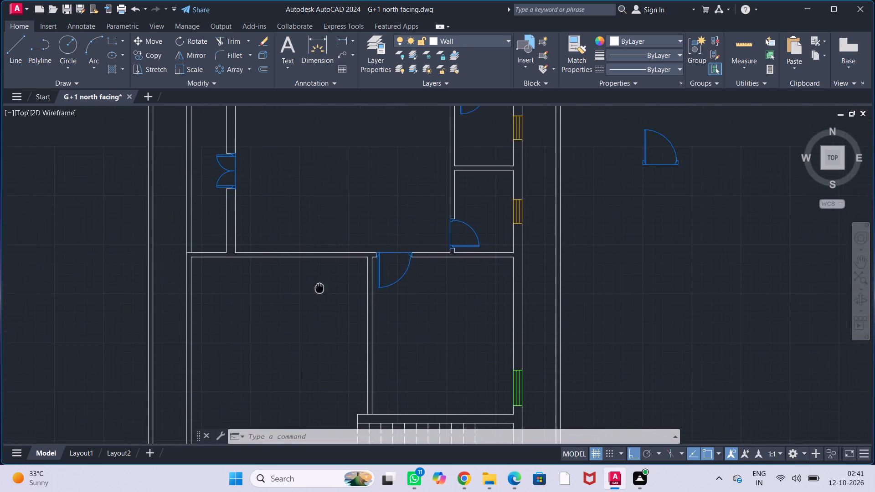
pyautogui.moveTo(315, 297); pyautogui.dragTo(305, 316, button='middle')
pyautogui.scroll(1, 288, 284)
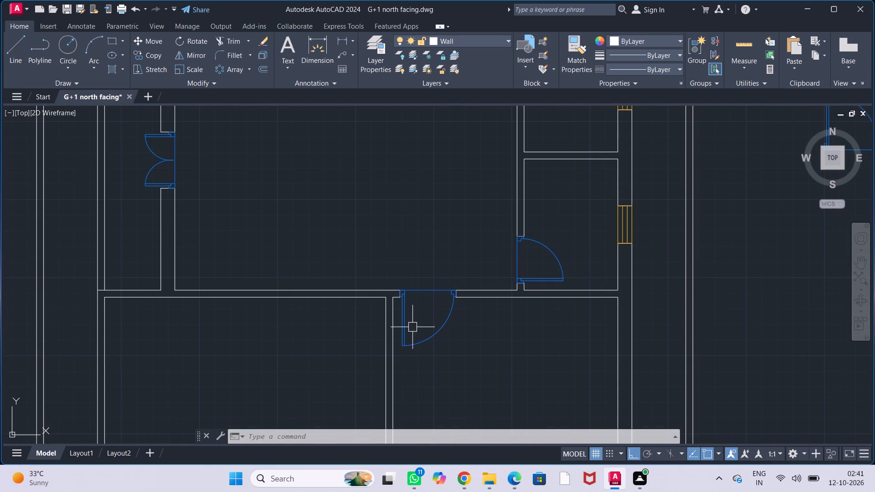
pyautogui.moveTo(431, 331); pyautogui.dragTo(450, 303, button='middle')
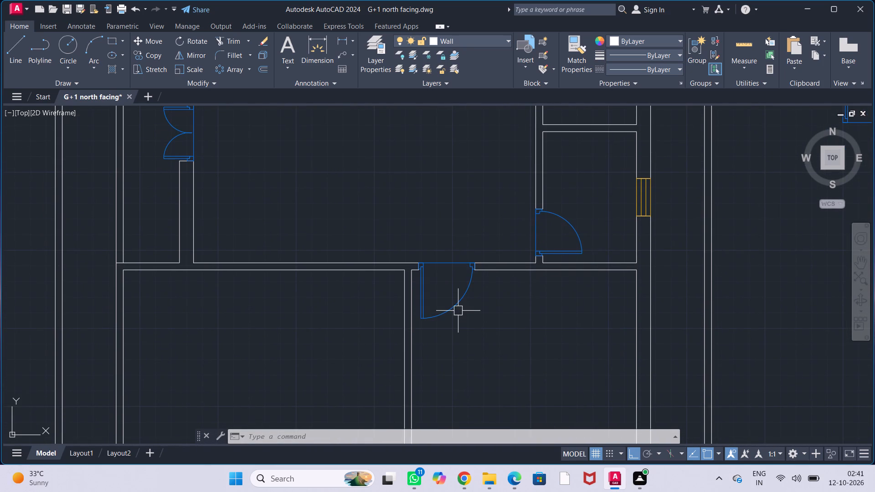
pyautogui.click(461, 298)
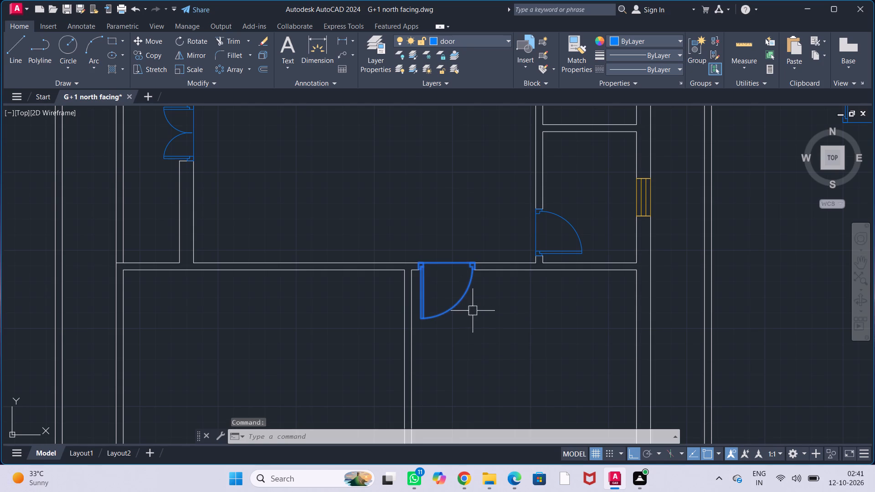
pyautogui.press('m')
pyautogui.press('Return')
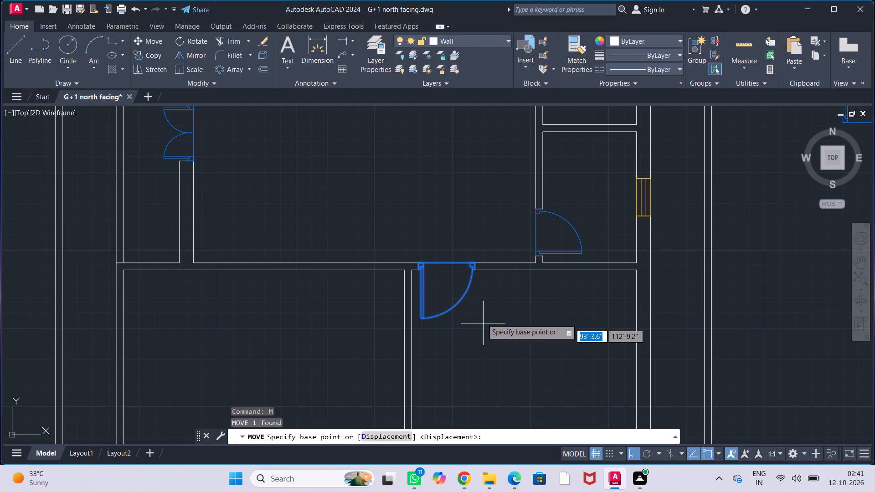
pyautogui.click(448, 266)
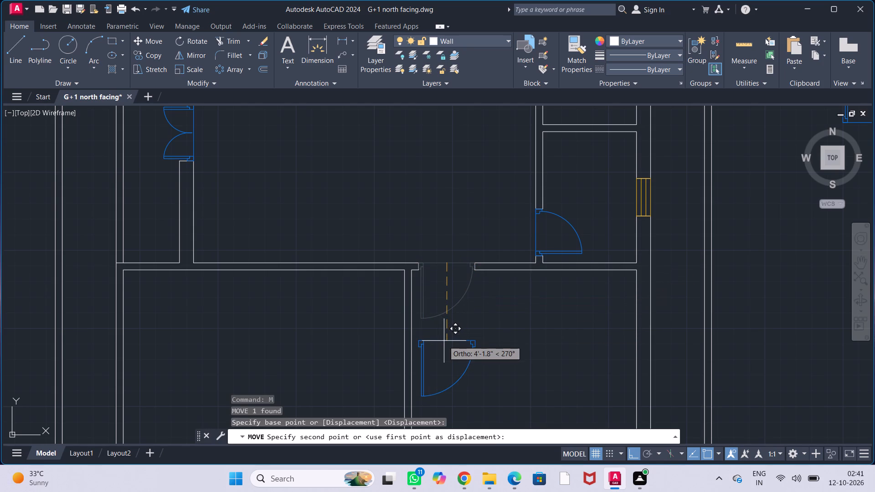
pyautogui.click(444, 338)
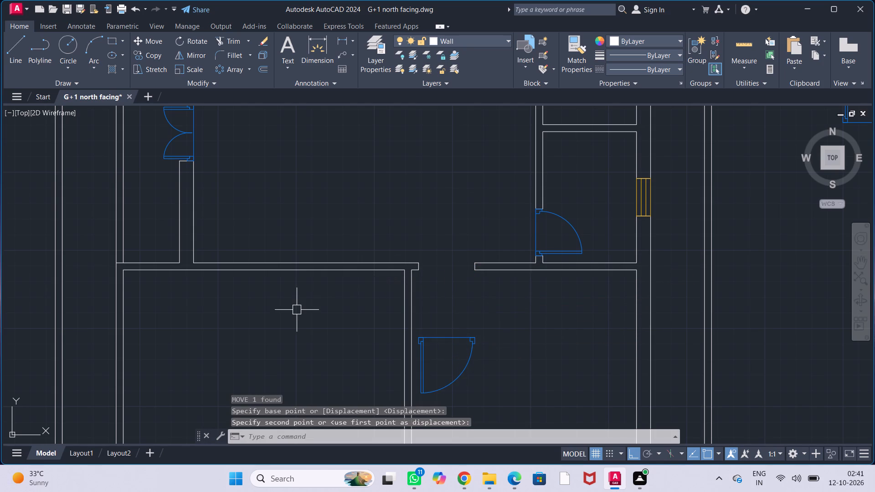
pyautogui.press('Escape')
pyautogui.press('Escape')
pyautogui.press('Escape')
# Delete the four north face line segments of the cross wall between the central room and the southern rooms.
pyautogui.click(247, 263)
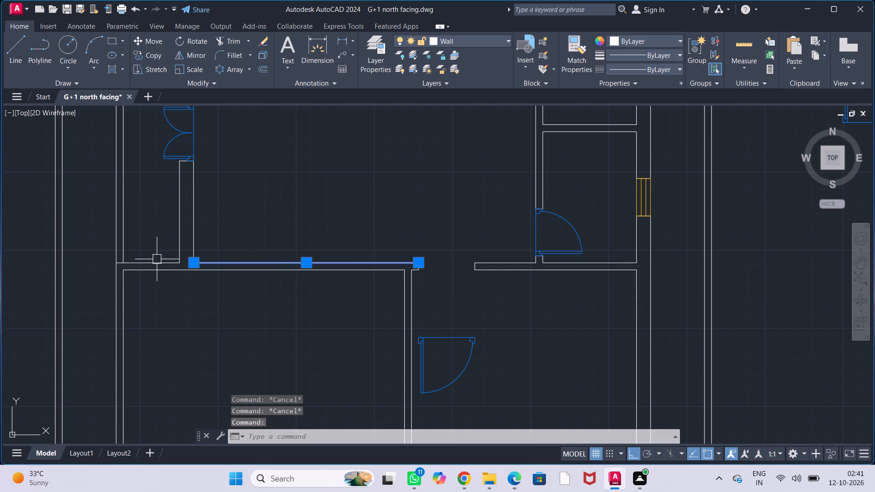
pyautogui.click(157, 260)
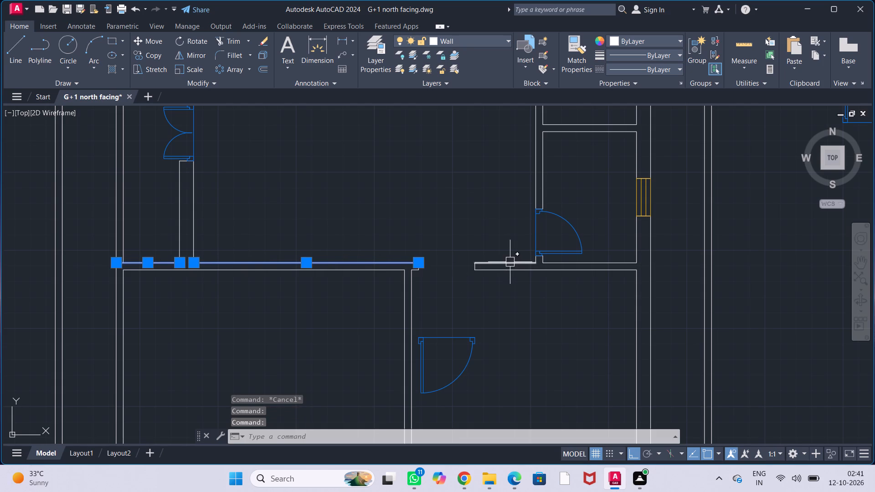
pyautogui.click(510, 265)
pyautogui.scroll(3, 538, 265)
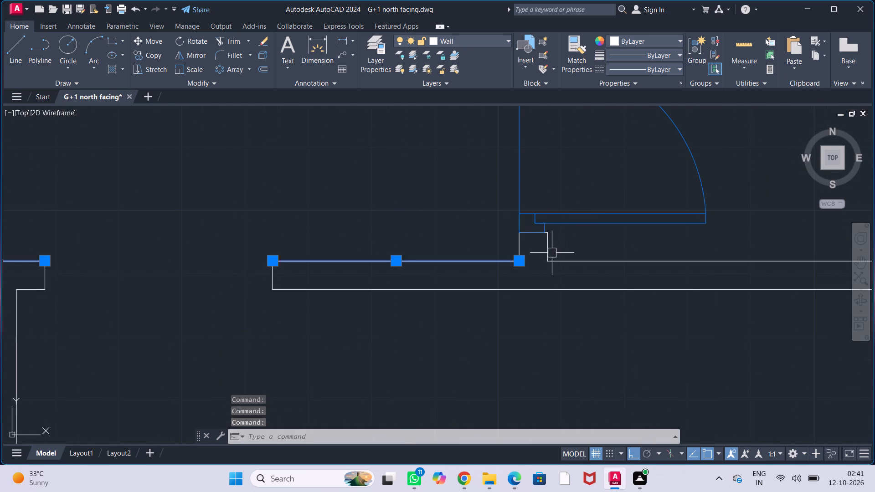
pyautogui.click(577, 263)
pyautogui.scroll(-2, 437, 222)
pyautogui.moveTo(422, 218); pyautogui.dragTo(448, 256, button='middle')
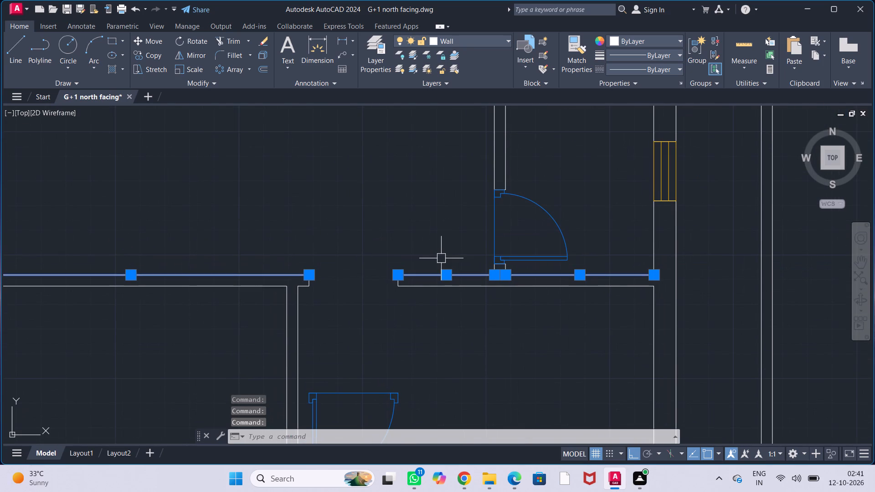
pyautogui.press('Delete')
pyautogui.scroll(-2, 442, 265)
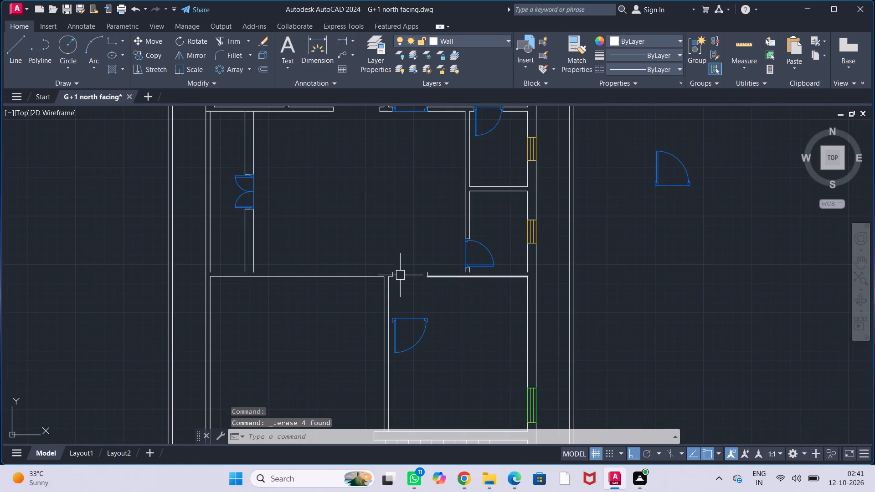
# Offset the cross wall's two south face lines, on both sides of the door opening, 9" to the north.
pyautogui.moveTo(351, 250); pyautogui.dragTo(378, 259, button='middle')
pyautogui.scroll(1, 375, 258)
pyautogui.write('OF')
pyautogui.press('f')
pyautogui.press('Return')
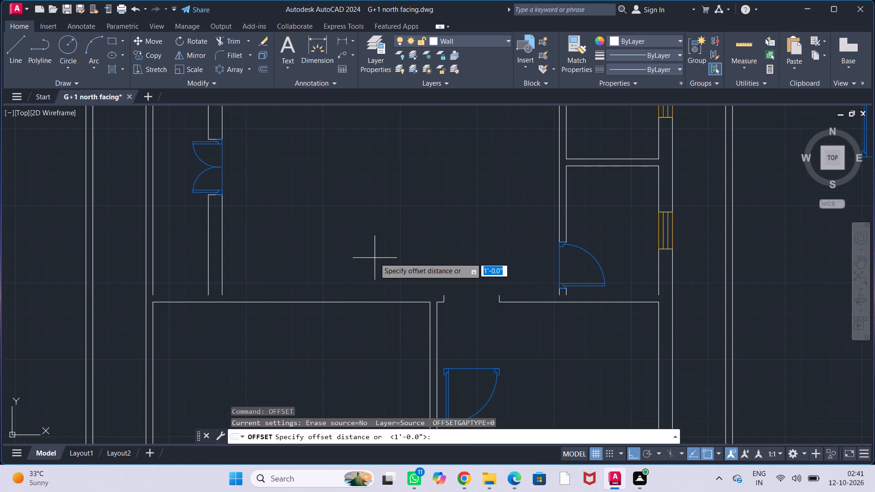
pyautogui.write('9"')
pyautogui.press('Return')
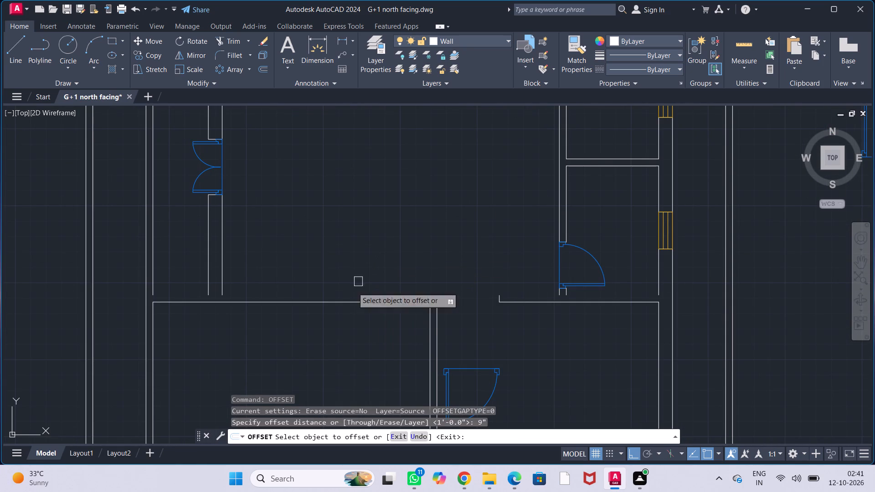
pyautogui.click(344, 301)
pyautogui.click(337, 245)
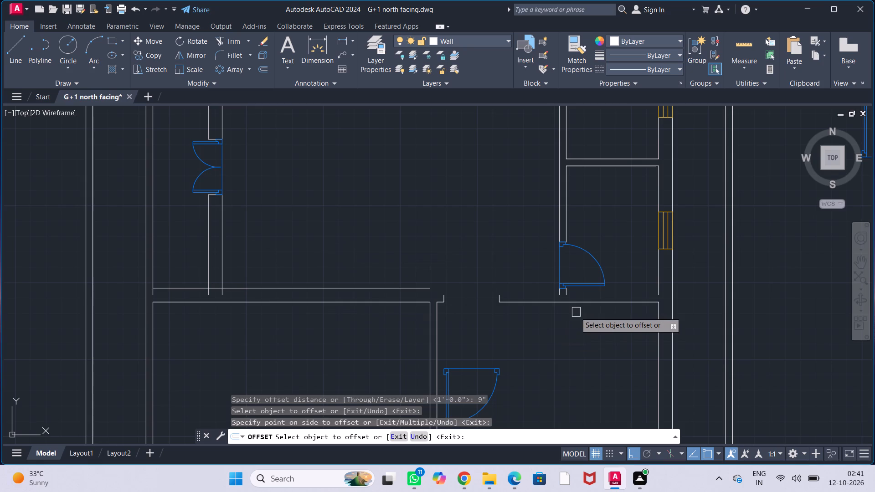
pyautogui.click(578, 301)
pyautogui.click(565, 263)
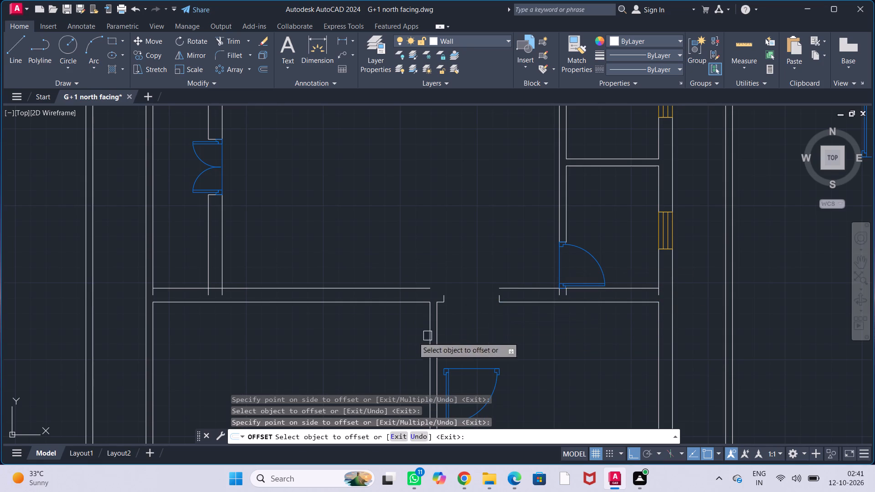
pyautogui.press('Escape')
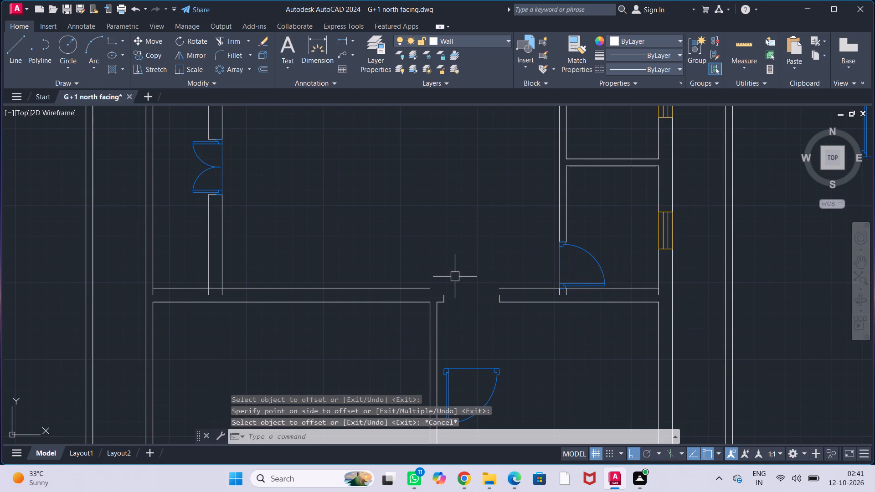
# Extend the cross wall's western north face line east across the door opening to meet the eastern north face line.
pyautogui.press('Escape')
pyautogui.press('Escape')
pyautogui.press('Escape')
pyautogui.press('Escape')
pyautogui.press('Escape')
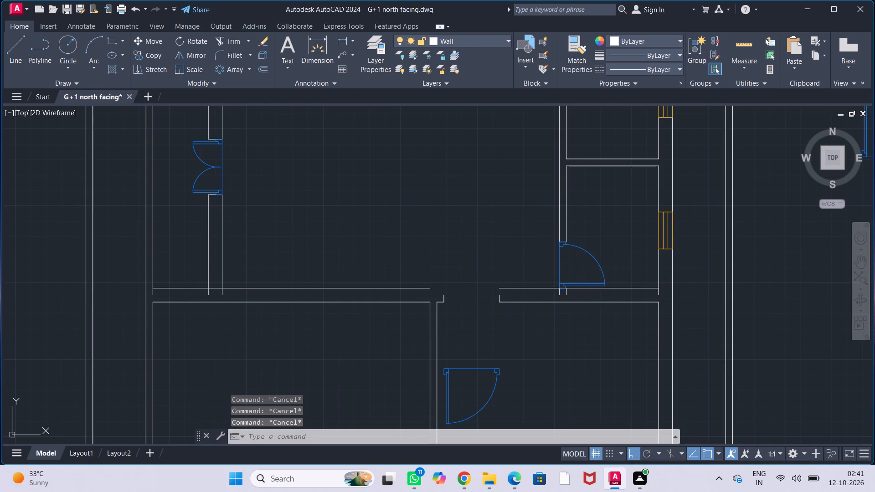
pyautogui.write('EX')
pyautogui.press('Return')
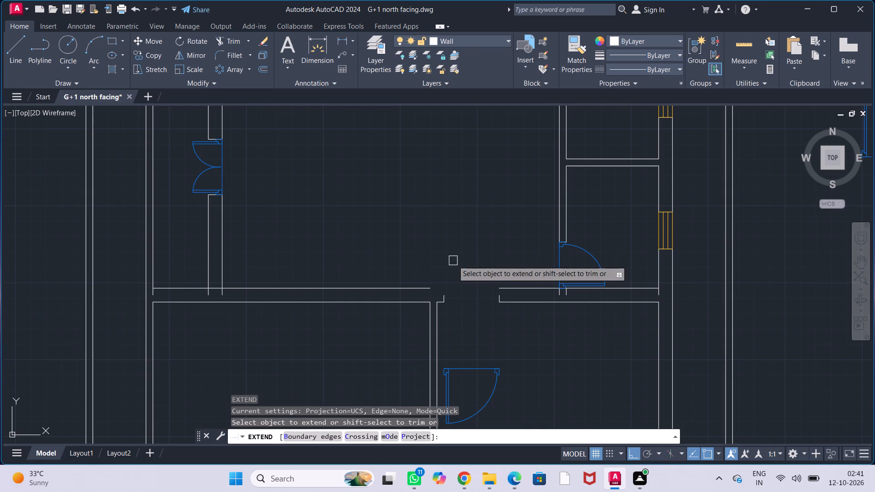
pyautogui.click(412, 289)
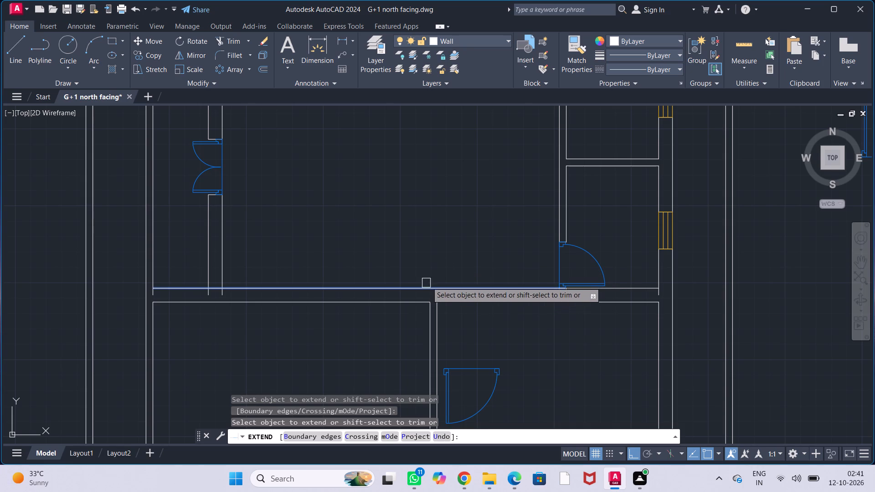
pyautogui.press('Escape')
pyautogui.press('Escape')
pyautogui.press('Escape')
pyautogui.press('Escape')
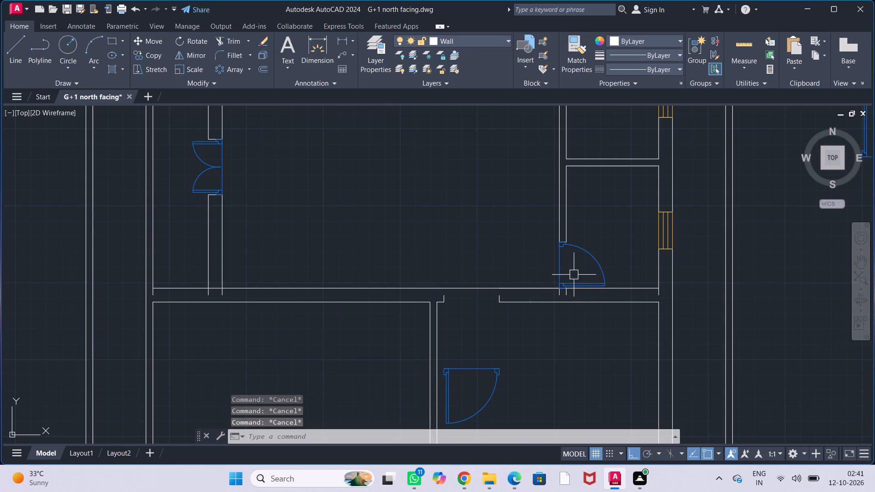
# Offset the cross wall's eastern north face line 4.5" to the north, beside the small east room's door.
pyautogui.moveTo(573, 275); pyautogui.dragTo(526, 262, button='middle')
pyautogui.scroll(2, 524, 262)
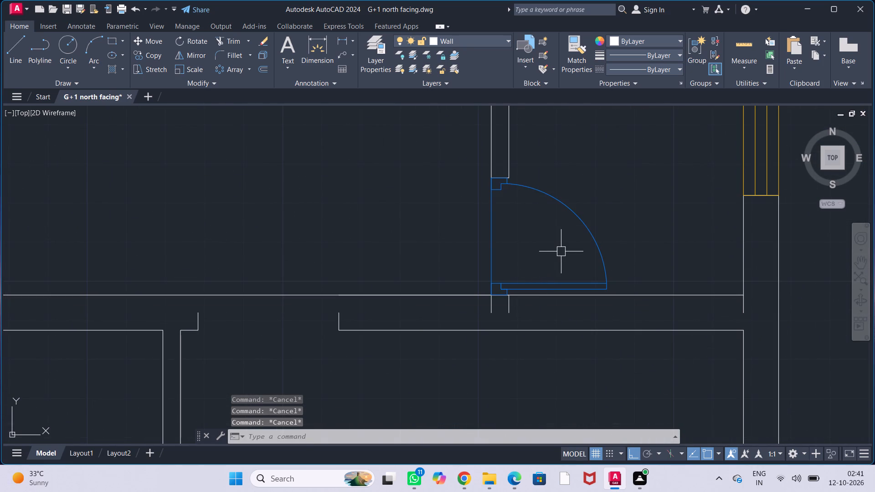
pyautogui.write('OFF')
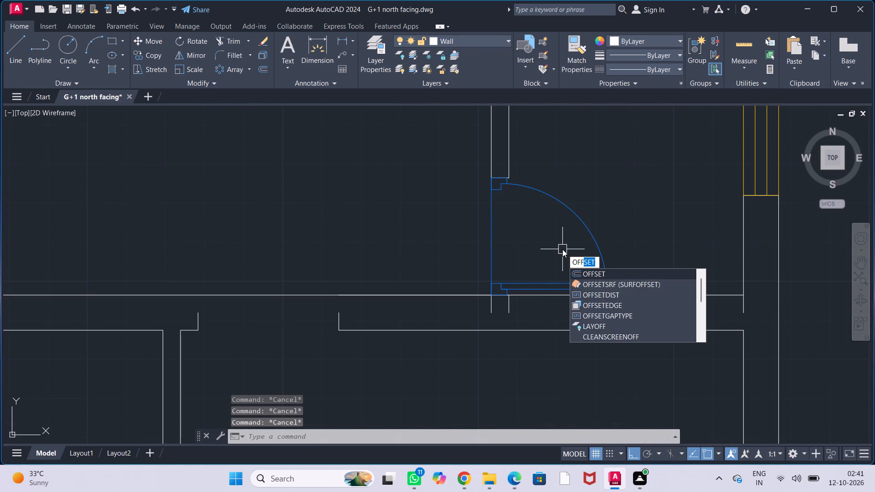
pyautogui.press('Return')
pyautogui.write('4.5"')
pyautogui.press('Return')
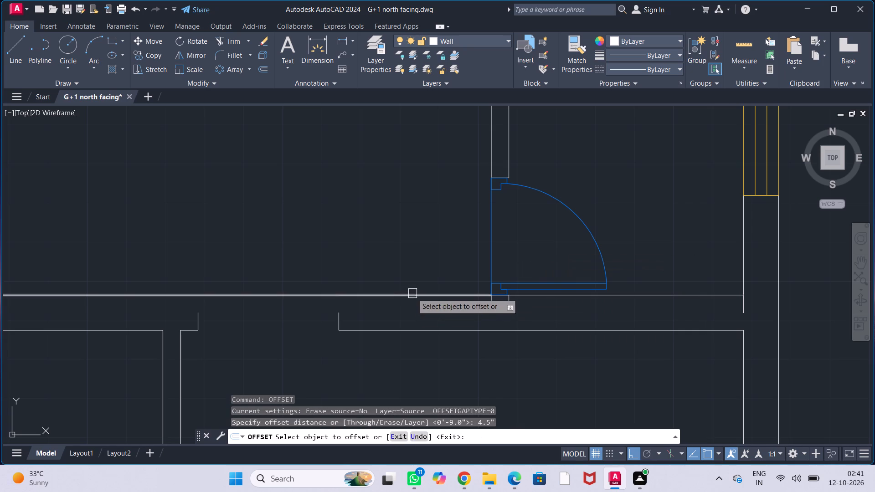
pyautogui.click(606, 297)
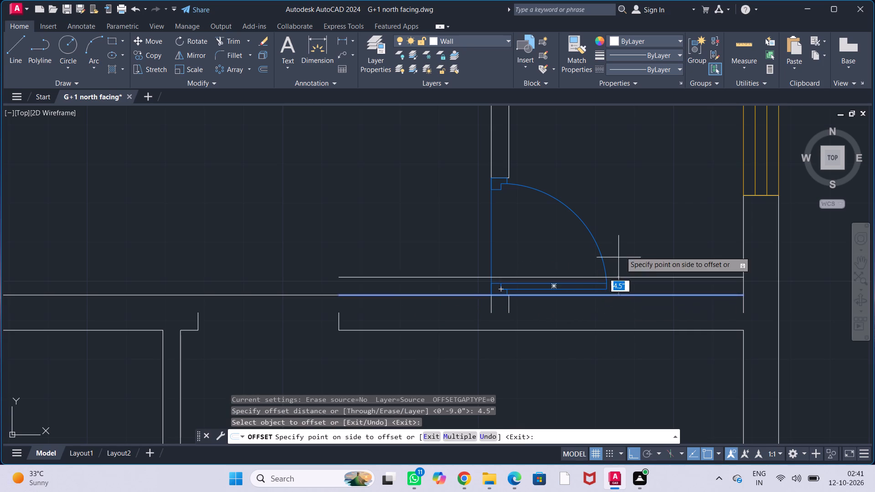
pyautogui.click(626, 240)
pyautogui.press('Escape')
pyautogui.press('Escape')
pyautogui.press('Escape')
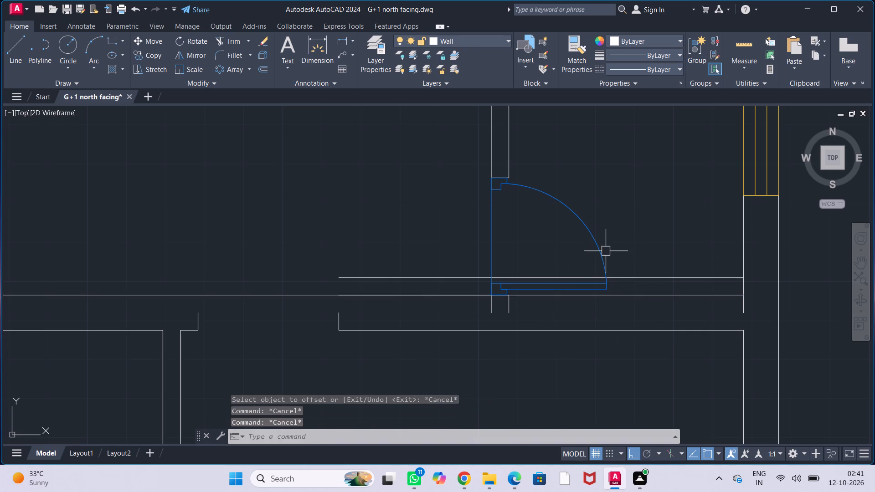
# Move the small east room's door north so its south jamb sits on the new 4.5" offset line.
pyautogui.click(604, 258)
pyautogui.press('m')
pyautogui.press('Return')
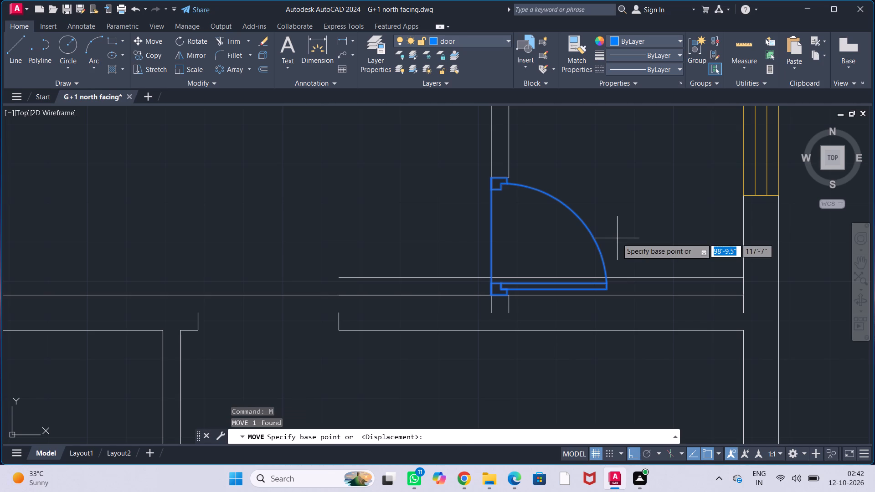
pyautogui.scroll(2, 489, 312)
pyautogui.click(489, 279)
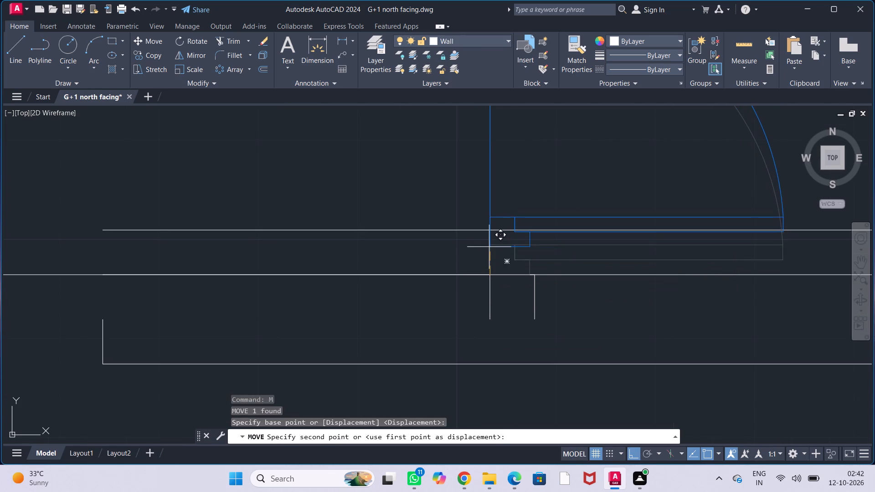
pyautogui.click(489, 233)
pyautogui.press('Escape')
pyautogui.press('Escape')
pyautogui.press('Escape')
pyautogui.press('Escape')
# Extend the two short partition lines below the door north to the offset line and south to the cross wall's south face.
pyautogui.scroll(-1, 509, 275)
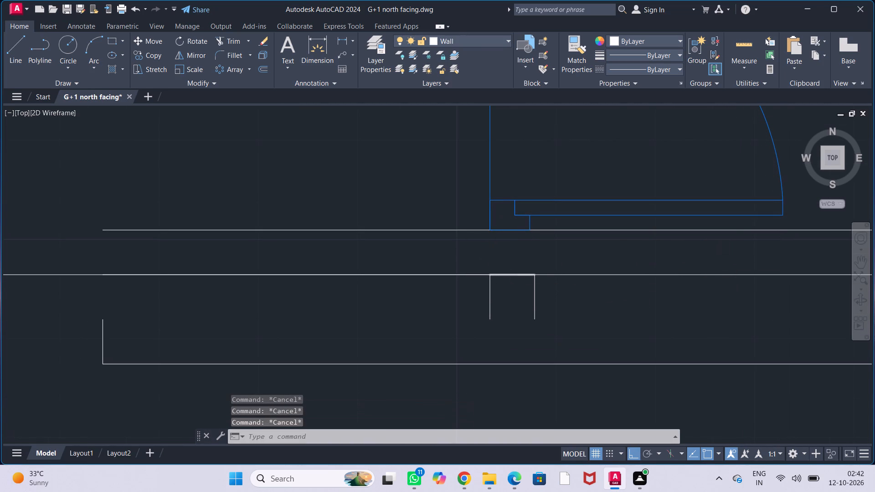
pyautogui.scroll(-1, 509, 275)
pyautogui.moveTo(509, 280); pyautogui.dragTo(515, 309, button='middle')
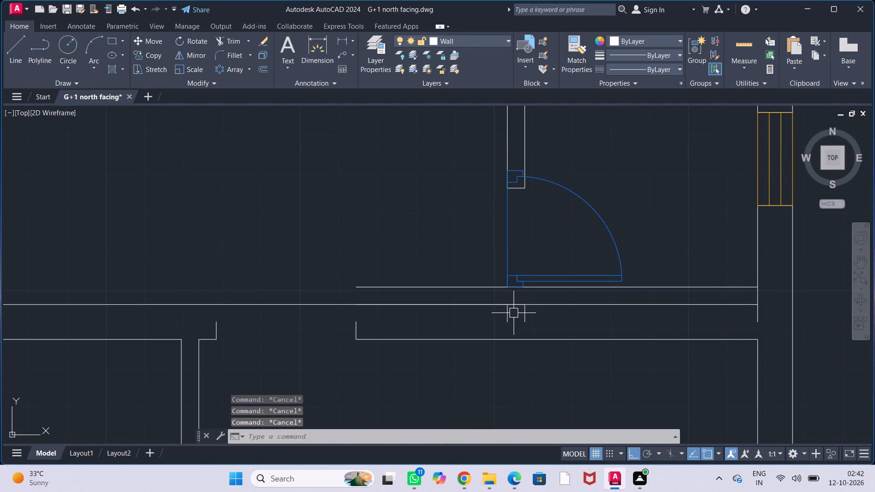
pyautogui.write('EX')
pyautogui.press('Return')
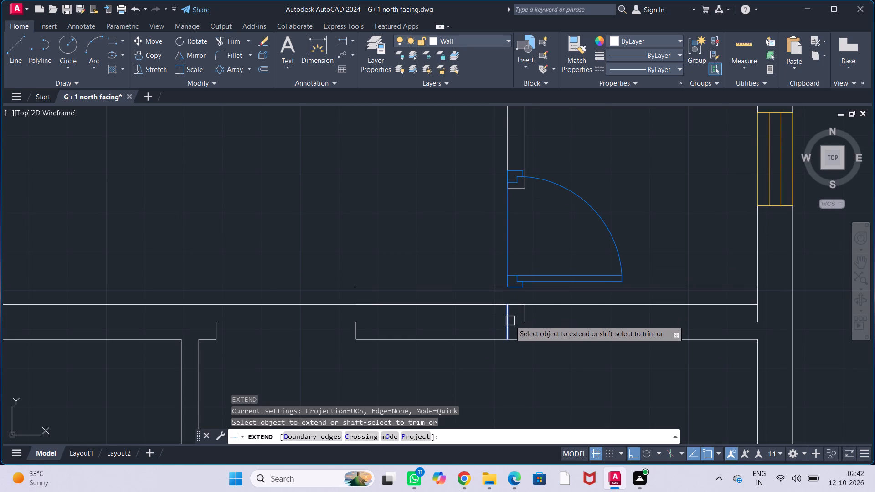
pyautogui.click(510, 324)
pyautogui.click(509, 316)
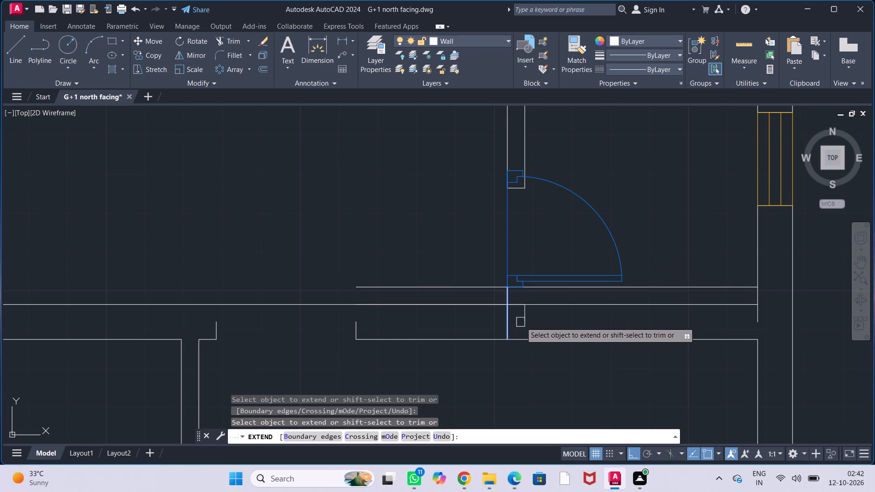
pyautogui.click(526, 321)
pyautogui.click(526, 320)
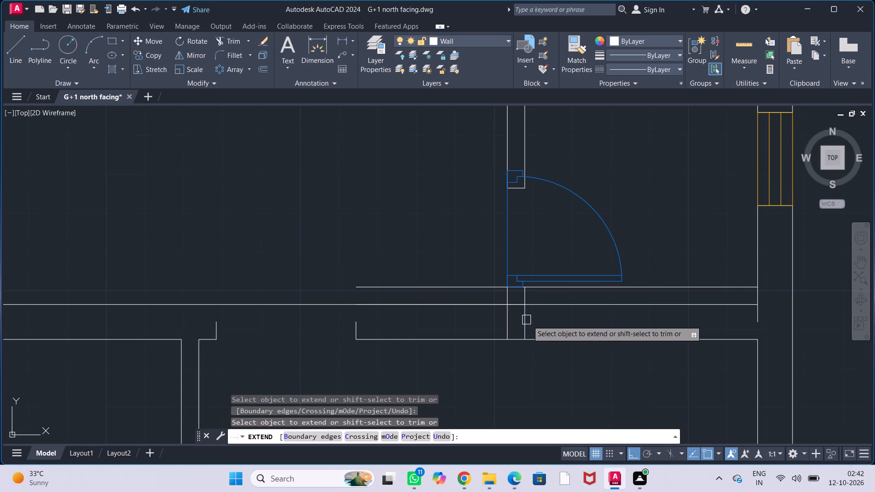
pyautogui.press('Escape')
pyautogui.press('Escape')
pyautogui.press('Escape')
pyautogui.press('Escape')
pyautogui.press('Escape')
pyautogui.press('Escape')
# Delete the 4.5" offset line north of the cross wall.
pyautogui.scroll(-1, 564, 325)
pyautogui.moveTo(564, 325); pyautogui.dragTo(573, 332, button='middle')
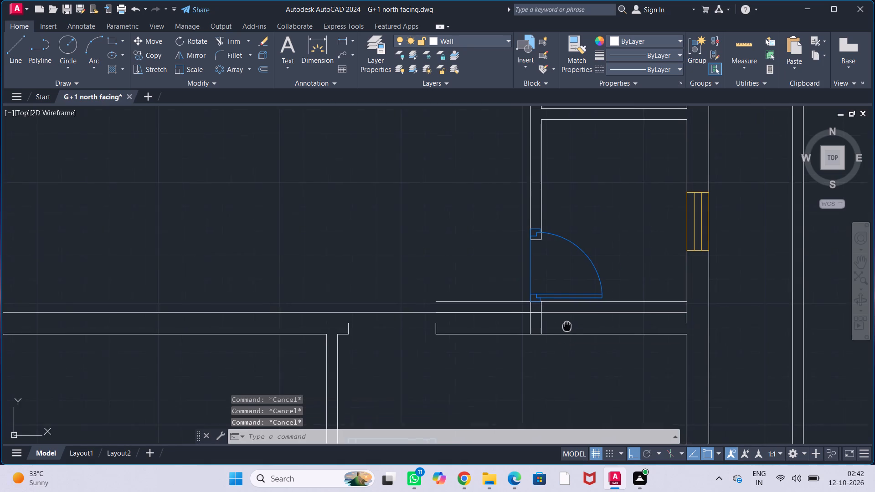
pyautogui.moveTo(573, 332); pyautogui.dragTo(579, 336, button='middle')
pyautogui.click(499, 313)
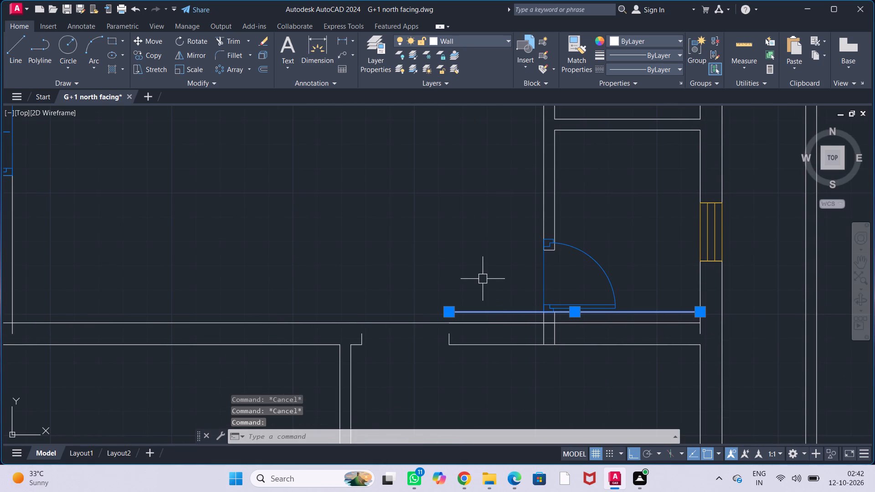
pyautogui.press('Delete')
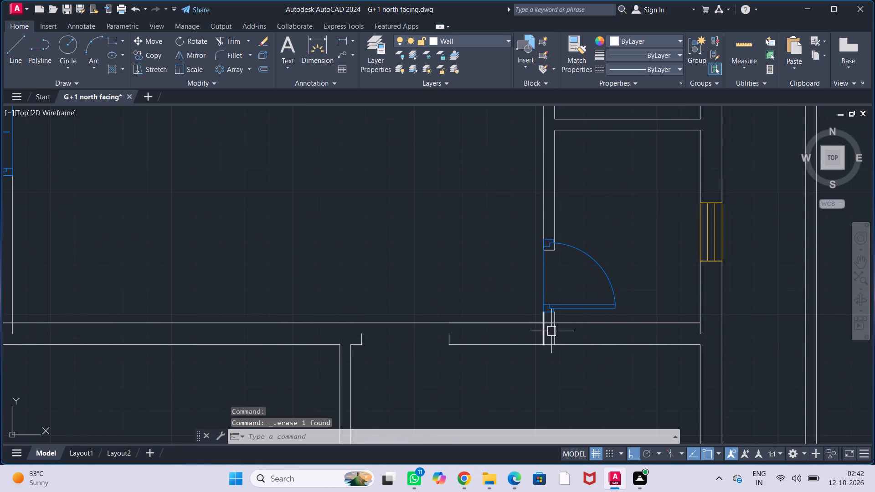
# Draw a line closing the north end of the short wall stub directly below the small east room's door.
pyautogui.scroll(4, 561, 328)
pyautogui.press('Return')
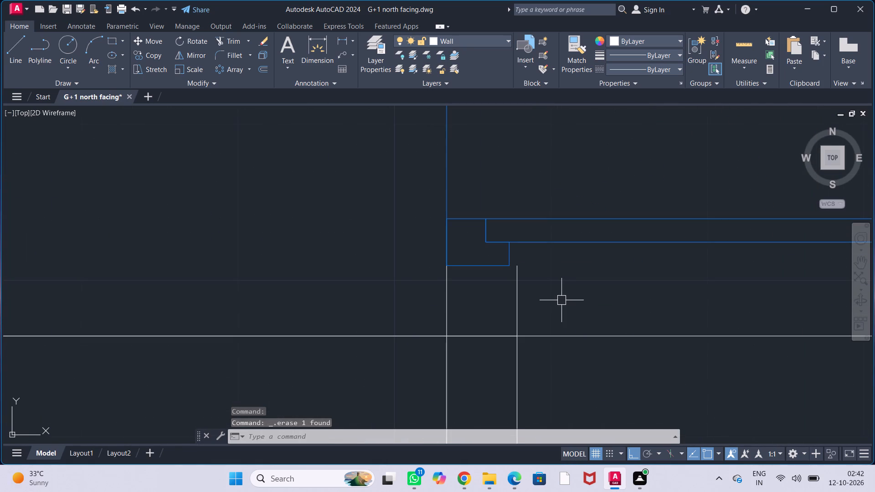
pyautogui.press('Escape')
pyautogui.press('Escape')
pyautogui.press('Escape')
pyautogui.press('Escape')
pyautogui.press('Escape')
pyautogui.press('l')
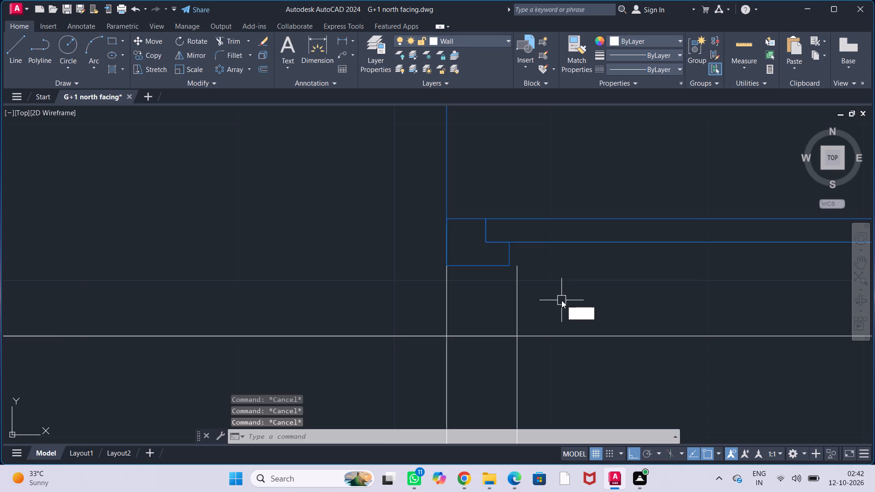
pyautogui.press('Return')
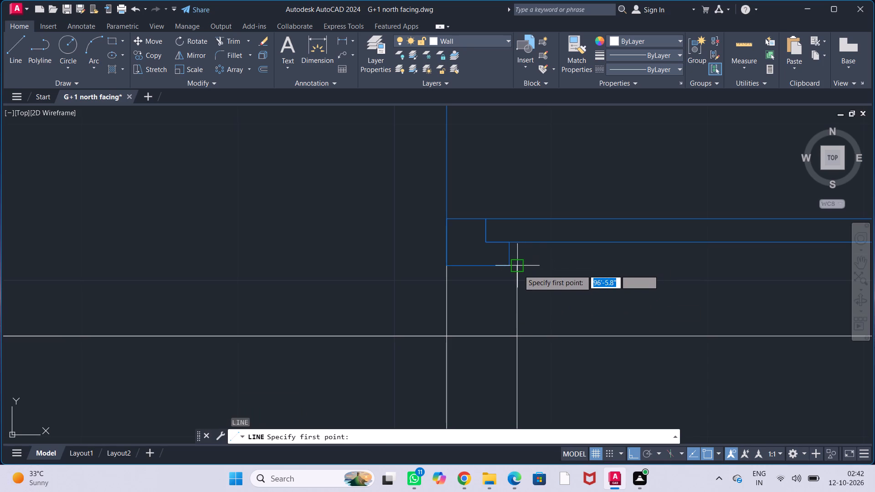
pyautogui.click(519, 270)
pyautogui.click(449, 268)
pyautogui.press('Escape')
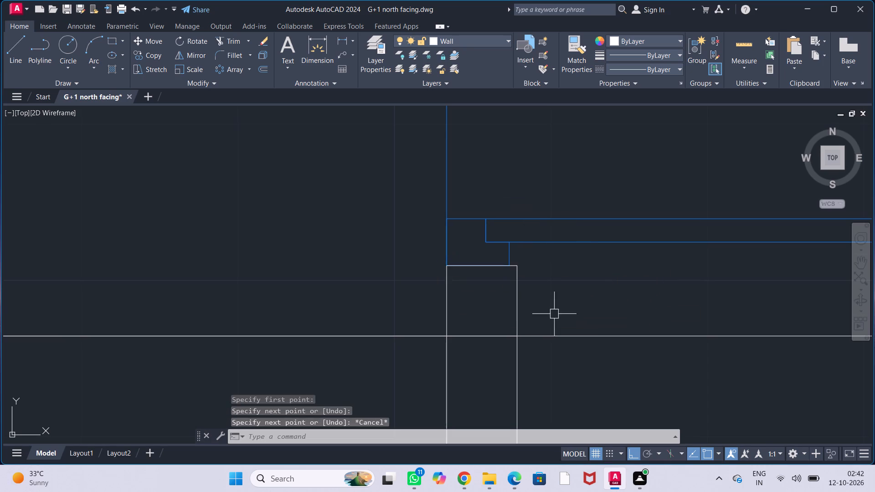
pyautogui.press('Escape')
pyautogui.press('Escape')
pyautogui.press('Escape')
# Stretch the partition's end line and both face lines north of the door back 4.5" to the door's north jamb.
pyautogui.scroll(-2, 582, 300)
pyautogui.moveTo(598, 305); pyautogui.dragTo(548, 385, button='middle')
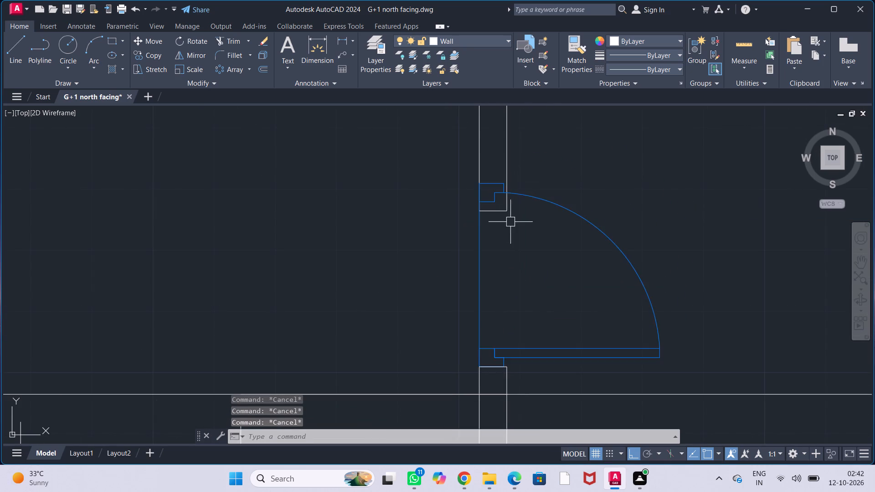
pyautogui.moveTo(510, 222); pyautogui.dragTo(472, 322, button='middle')
pyautogui.scroll(2, 459, 291)
pyautogui.click(453, 344)
pyautogui.moveTo(447, 343); pyautogui.dragTo(448, 338)
pyautogui.click(439, 277)
pyautogui.click(483, 333)
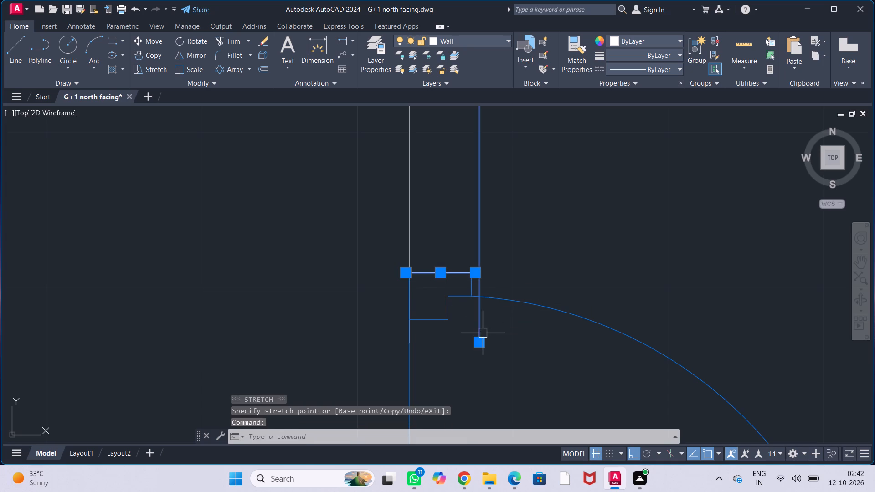
pyautogui.click(482, 344)
pyautogui.click(479, 271)
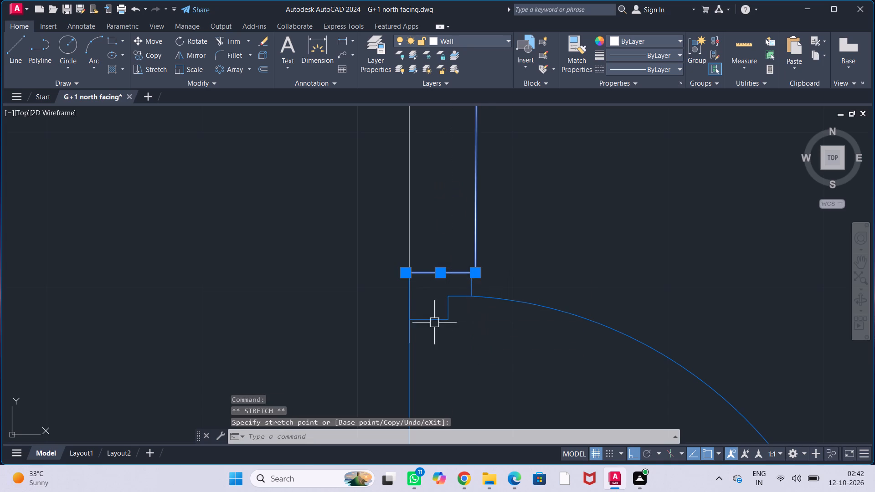
pyautogui.click(410, 240)
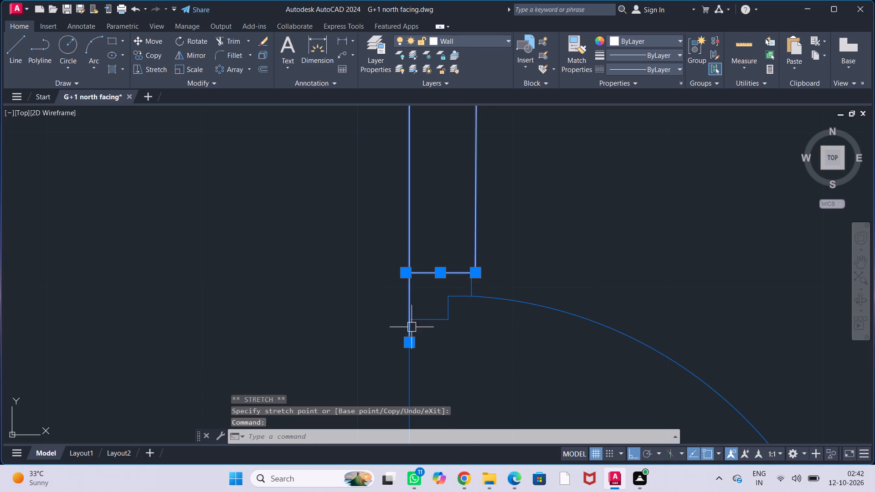
pyautogui.click(408, 347)
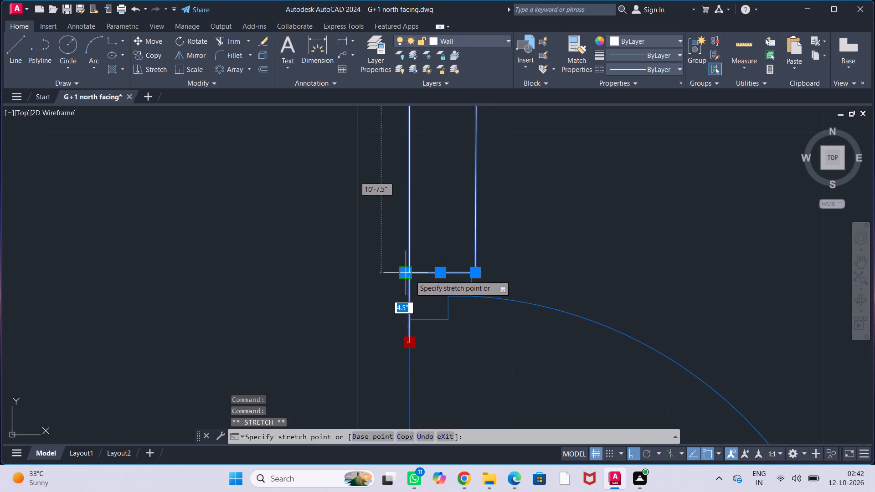
pyautogui.click(410, 275)
pyautogui.press('Escape')
pyautogui.press('Escape')
pyautogui.press('Escape')
pyautogui.press('Escape')
pyautogui.scroll(-4, 441, 291)
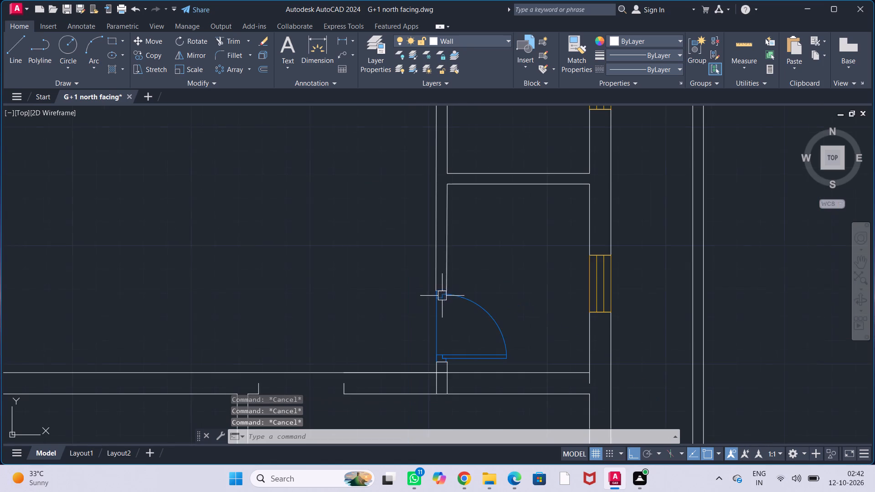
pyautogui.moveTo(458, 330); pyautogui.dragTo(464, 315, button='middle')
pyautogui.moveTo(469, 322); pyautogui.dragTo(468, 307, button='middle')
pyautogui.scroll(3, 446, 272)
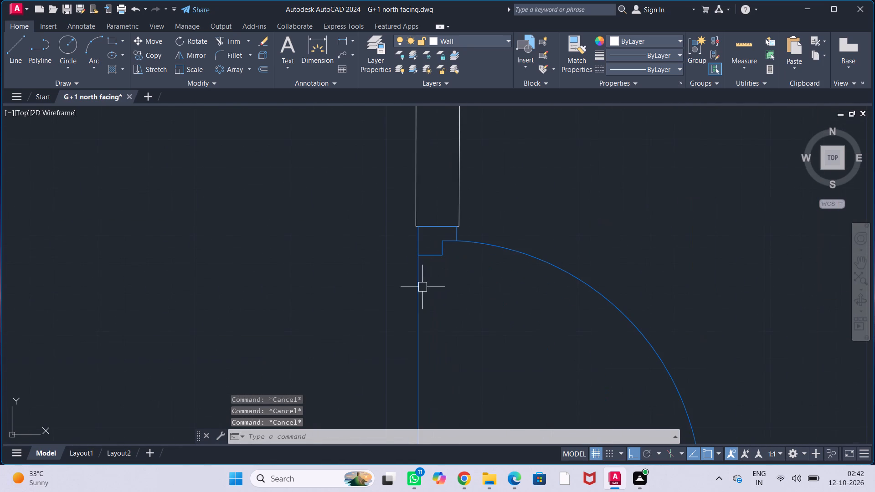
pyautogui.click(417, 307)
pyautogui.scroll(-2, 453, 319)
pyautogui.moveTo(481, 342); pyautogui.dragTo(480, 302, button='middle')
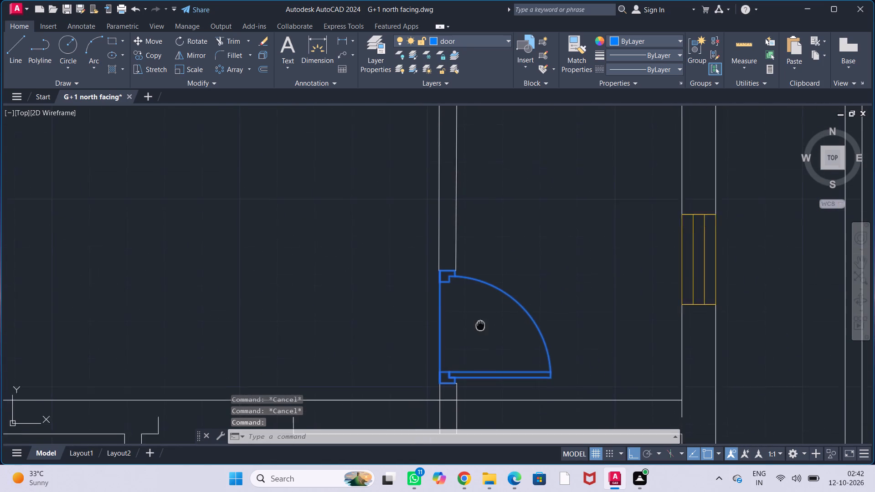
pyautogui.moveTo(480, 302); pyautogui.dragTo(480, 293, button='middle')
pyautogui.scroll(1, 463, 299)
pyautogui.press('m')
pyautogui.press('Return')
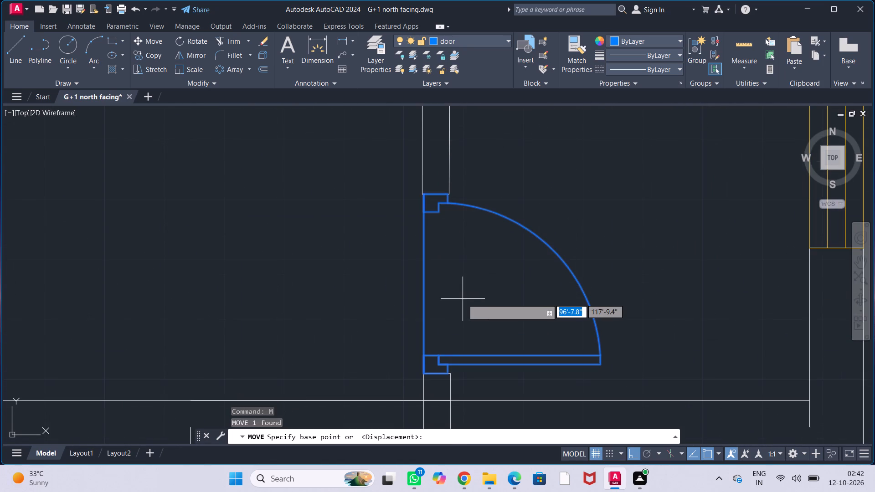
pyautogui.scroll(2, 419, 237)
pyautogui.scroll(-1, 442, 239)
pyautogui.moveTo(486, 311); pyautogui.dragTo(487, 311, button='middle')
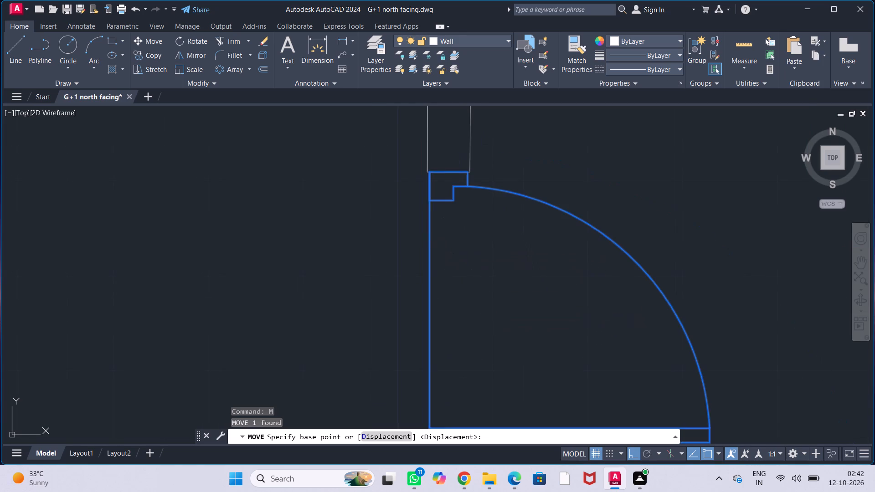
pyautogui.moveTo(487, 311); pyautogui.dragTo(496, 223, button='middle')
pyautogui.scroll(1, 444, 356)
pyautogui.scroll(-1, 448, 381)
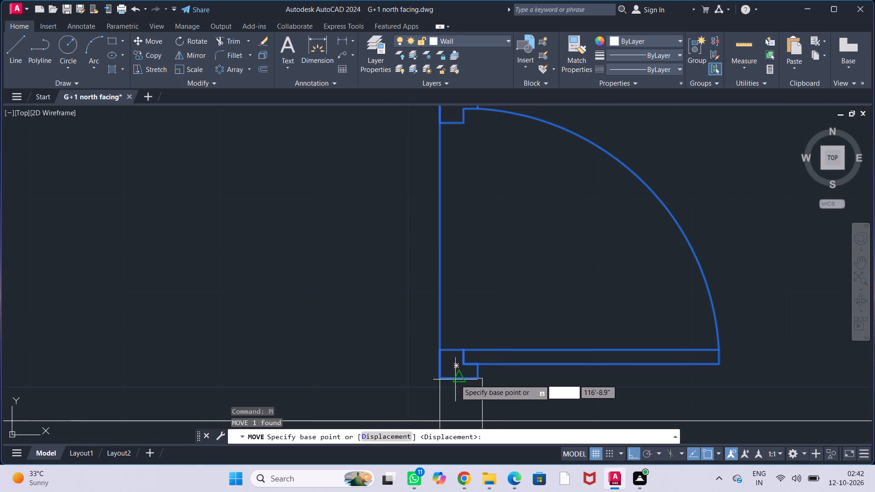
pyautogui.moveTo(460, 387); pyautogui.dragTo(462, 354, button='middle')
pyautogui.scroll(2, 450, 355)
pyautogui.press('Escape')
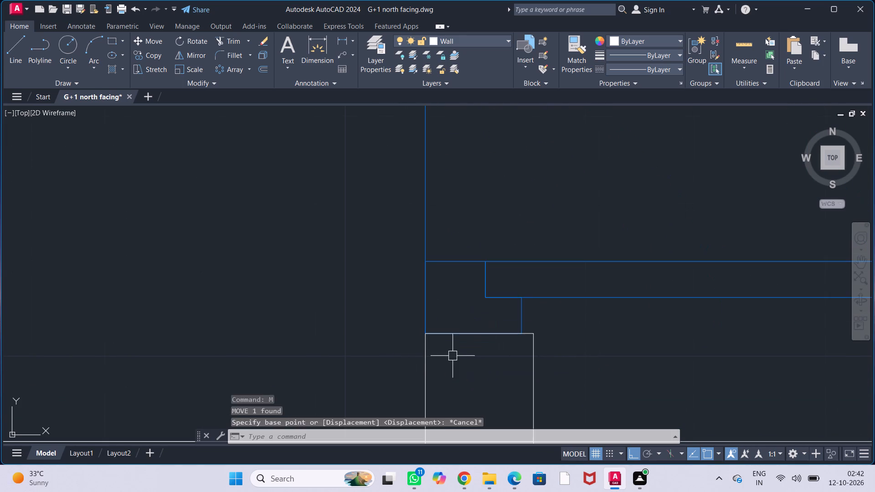
# Delete the two short partition lines and their end line below the small east room's door.
pyautogui.press('Escape')
pyautogui.press('Escape')
pyautogui.press('Escape')
pyautogui.press('Escape')
pyautogui.scroll(-4, 476, 360)
pyautogui.moveTo(503, 310); pyautogui.dragTo(499, 363, button='middle')
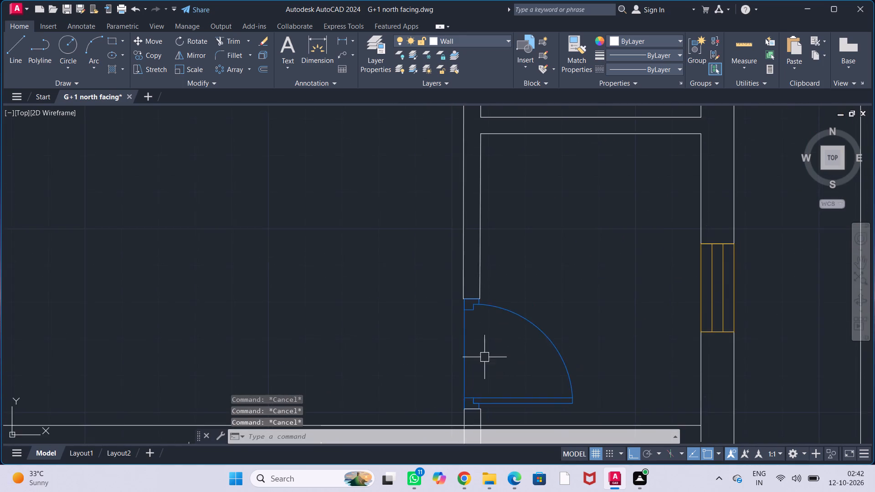
pyautogui.scroll(2, 461, 302)
pyautogui.moveTo(475, 345); pyautogui.dragTo(471, 261, button='middle')
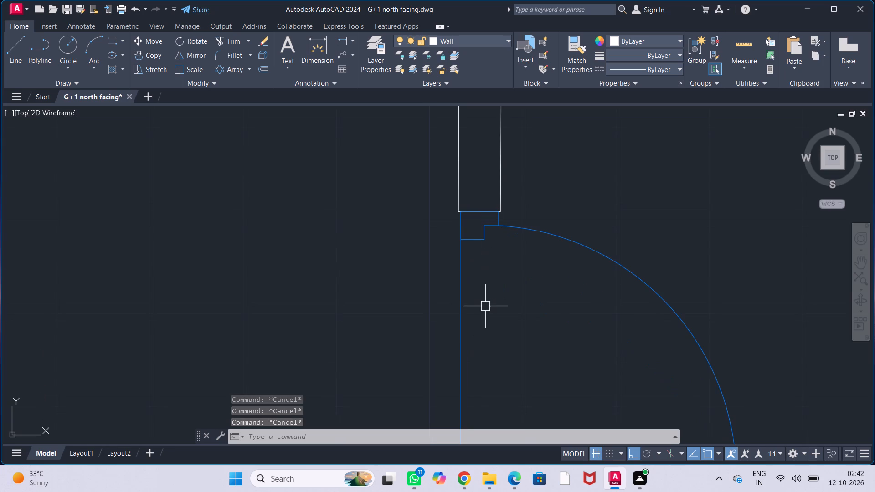
pyautogui.scroll(-5, 516, 241)
pyautogui.moveTo(568, 231); pyautogui.dragTo(525, 261, button='middle')
pyautogui.scroll(2, 483, 325)
pyautogui.click(515, 318)
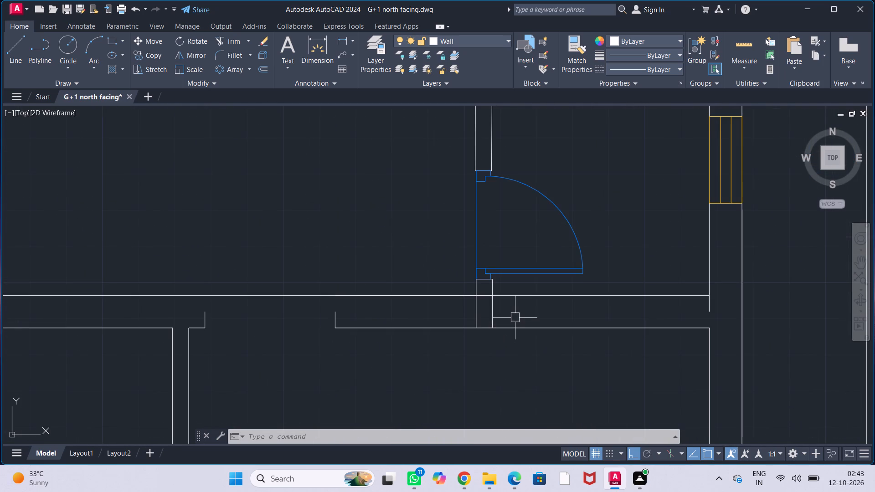
pyautogui.click(463, 307)
pyautogui.press('Delete')
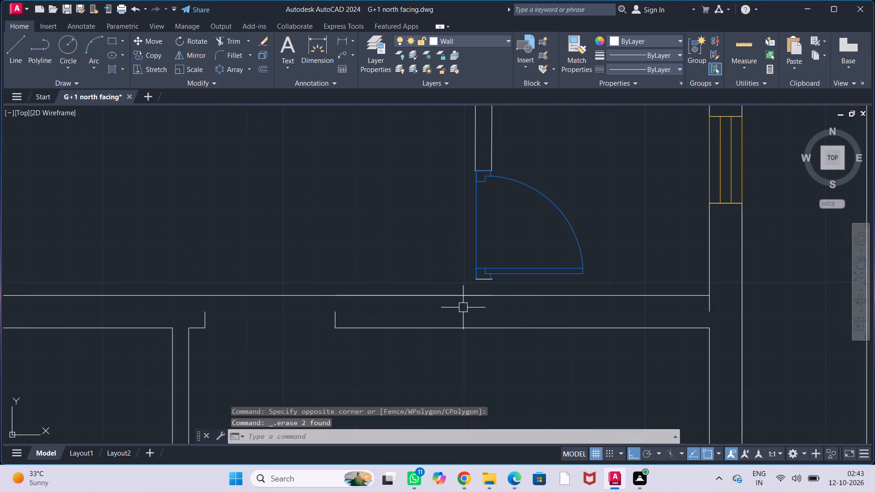
pyautogui.scroll(3, 500, 291)
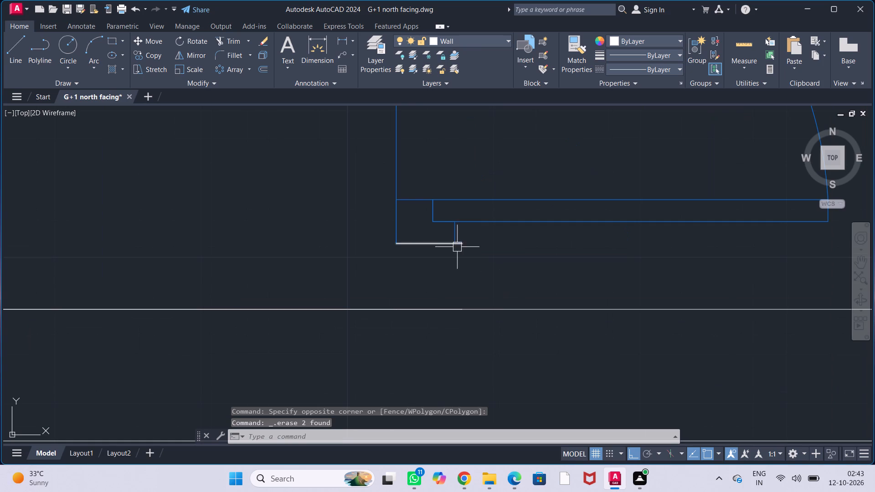
pyautogui.click(457, 247)
pyautogui.press('Delete')
# Draw a 2'-10.5" line from the partition's west corner at the door's north jamb south to the cross wall's north face.
pyautogui.scroll(-1, 489, 312)
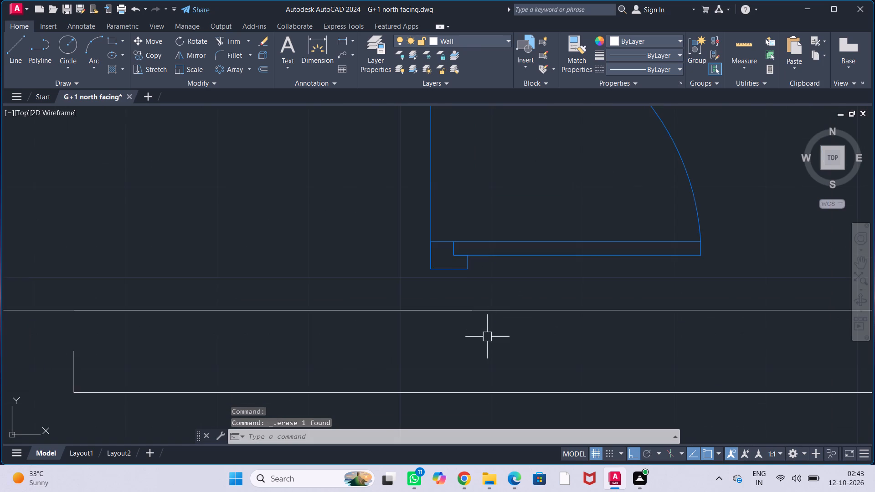
pyautogui.scroll(-3, 487, 337)
pyautogui.press('l')
pyautogui.press('Return')
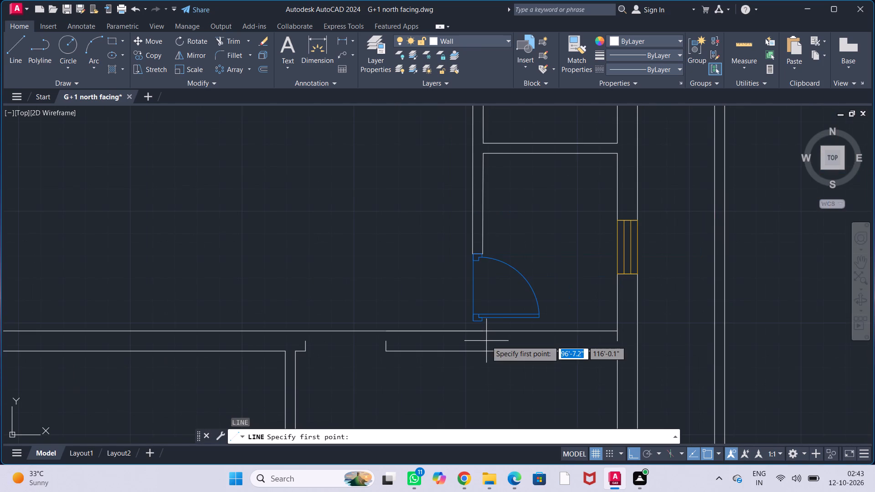
pyautogui.scroll(6, 473, 256)
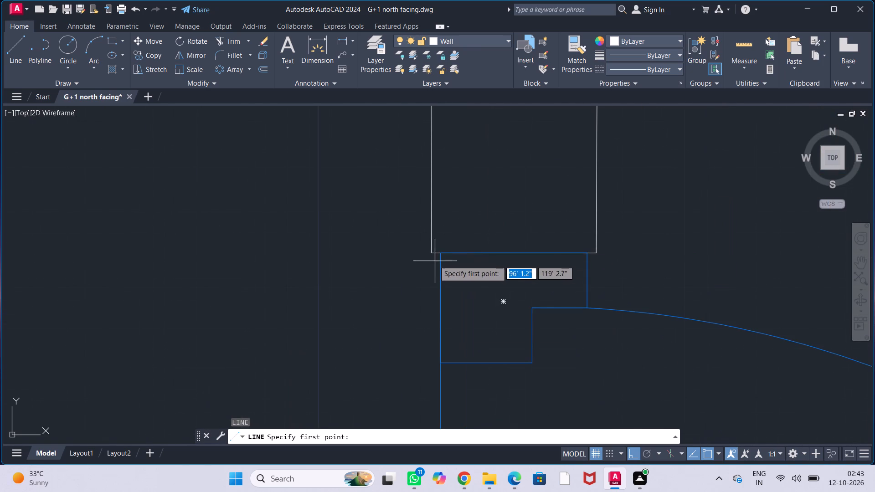
pyautogui.moveTo(432, 255); pyautogui.dragTo(432, 266)
pyautogui.scroll(-1, 401, 447)
pyautogui.moveTo(401, 447); pyautogui.dragTo(411, 315, button='middle')
pyautogui.moveTo(414, 389); pyautogui.dragTo(417, 364, button='middle')
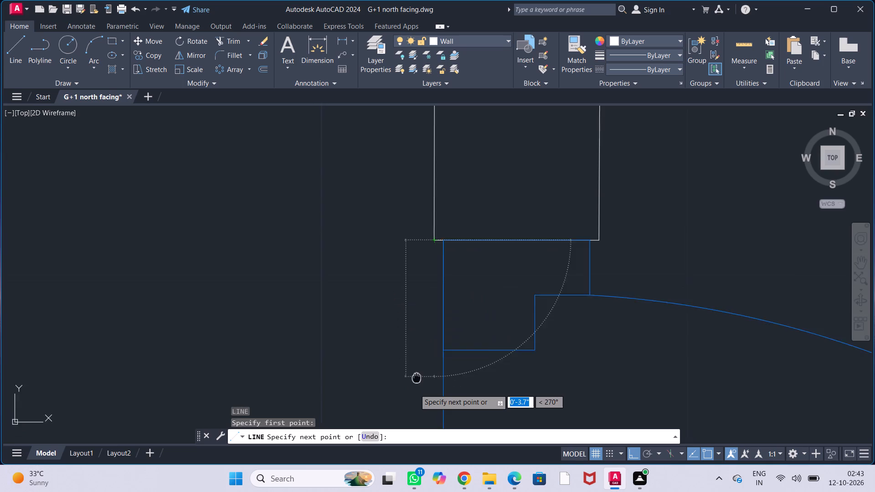
pyautogui.moveTo(417, 364); pyautogui.dragTo(431, 234, button='middle')
pyautogui.scroll(-2, 438, 250)
pyautogui.moveTo(454, 320); pyautogui.dragTo(456, 274, button='middle')
pyautogui.moveTo(441, 349); pyautogui.dragTo(428, 213, button='middle')
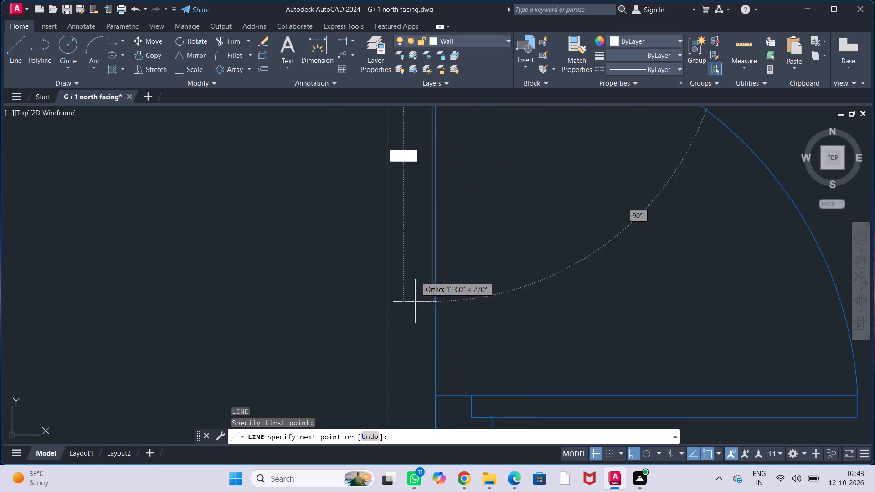
pyautogui.moveTo(410, 350); pyautogui.dragTo(417, 209, button='middle')
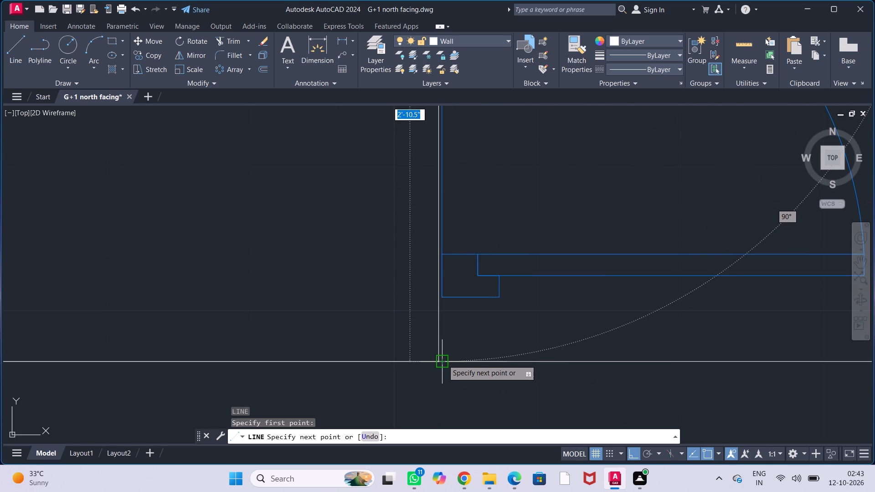
pyautogui.scroll(-2, 444, 351)
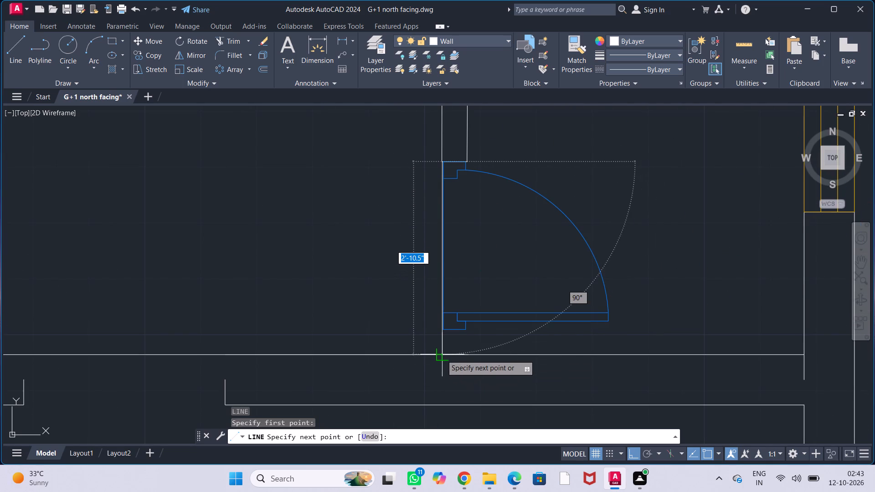
pyautogui.click(442, 355)
pyautogui.press('Escape')
pyautogui.press('Escape')
pyautogui.press('Escape')
pyautogui.press('Escape')
pyautogui.press('Escape')
# Offset the new partition face line 4.5" to the east.
pyautogui.moveTo(484, 345); pyautogui.dragTo(479, 362, button='middle')
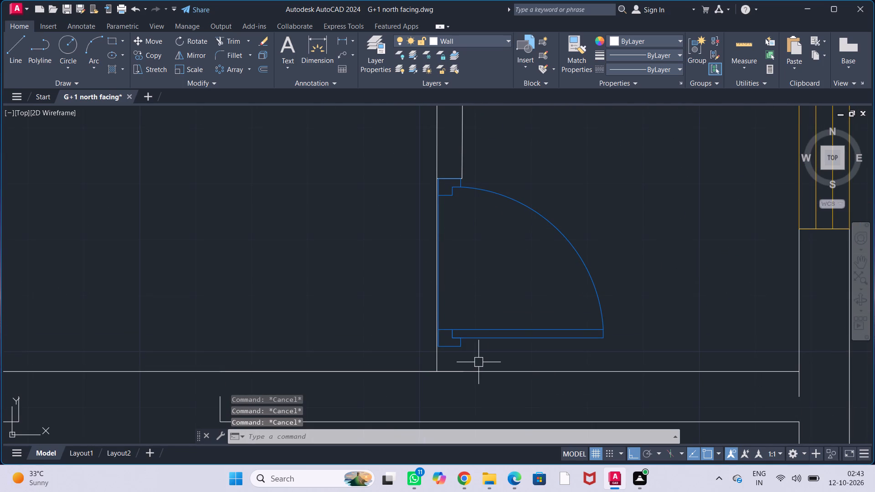
pyautogui.write('OFF')
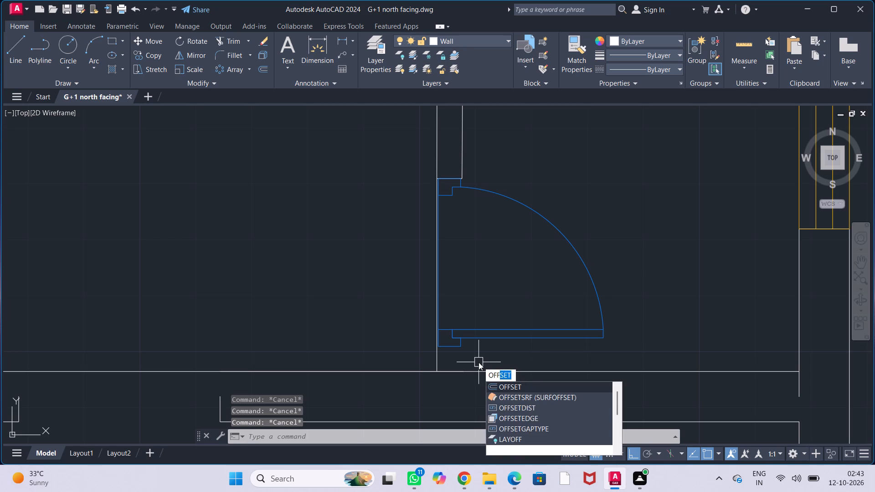
pyautogui.press('Return')
pyautogui.write('4.5"')
pyautogui.press('Return')
pyautogui.click(435, 359)
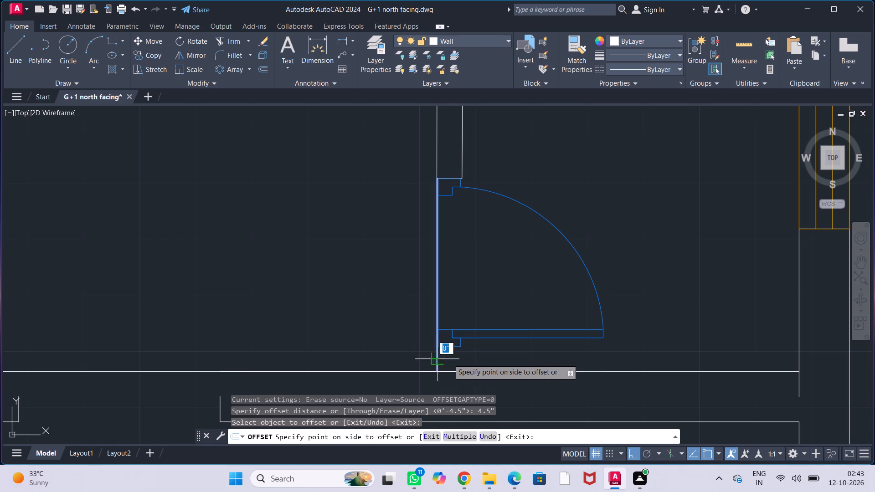
pyautogui.click(498, 359)
pyautogui.press('Escape')
pyautogui.press('Escape')
pyautogui.press('Escape')
pyautogui.press('Escape')
pyautogui.press('Escape')
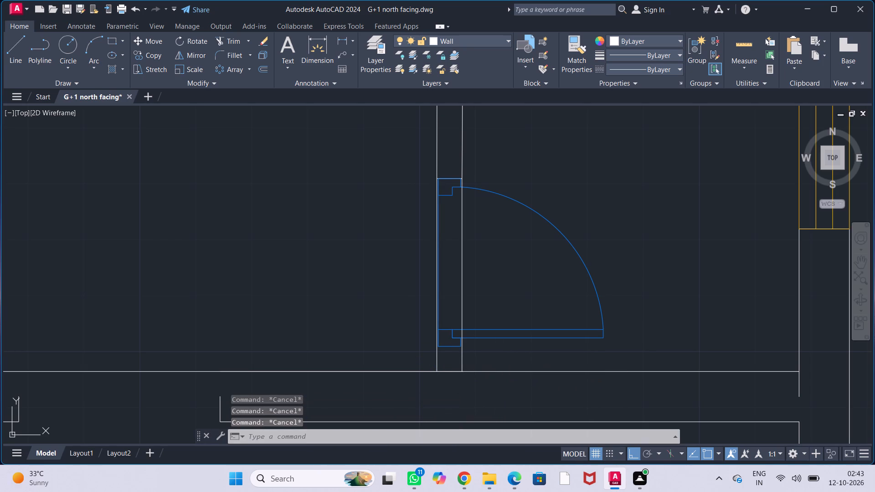
pyautogui.press('Escape')
pyautogui.press('Escape')
# Move the small east room's door west so its frame corner aligns with the partition's west face line.
pyautogui.scroll(2, 497, 360)
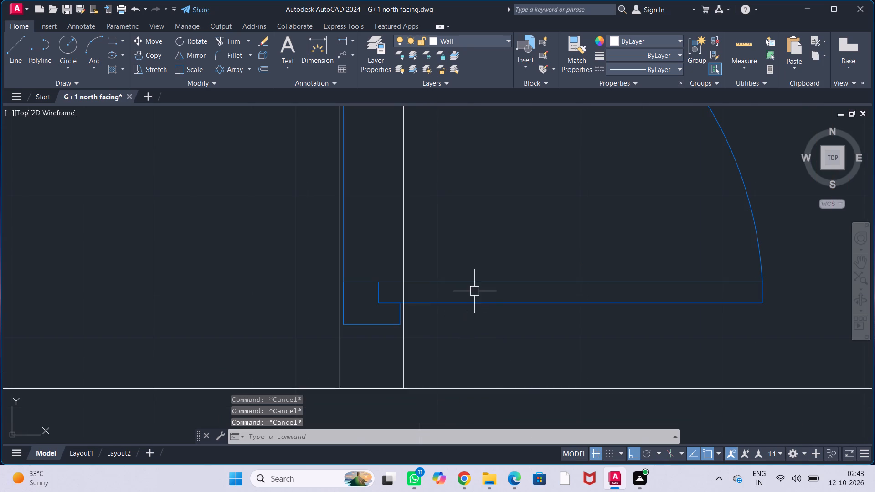
pyautogui.click(476, 300)
pyautogui.press('m')
pyautogui.press('Return')
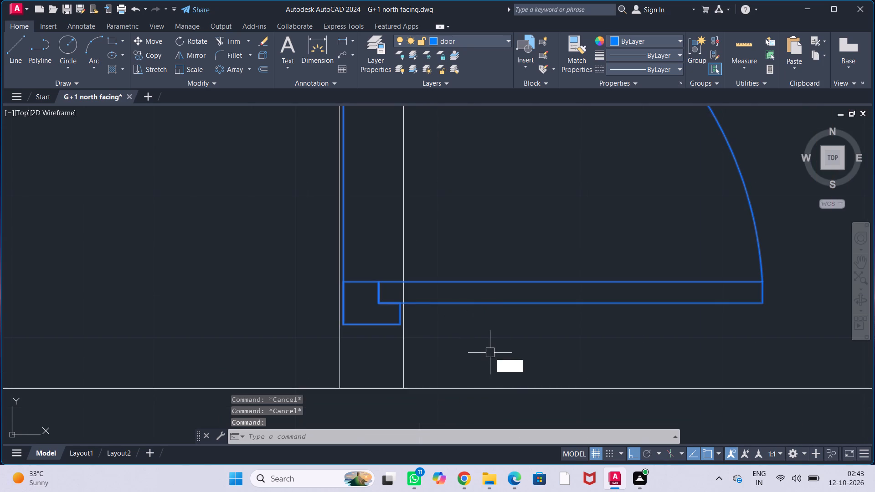
pyautogui.scroll(-2, 490, 385)
pyautogui.moveTo(490, 258); pyautogui.dragTo(498, 318, button='middle')
pyautogui.scroll(3, 439, 257)
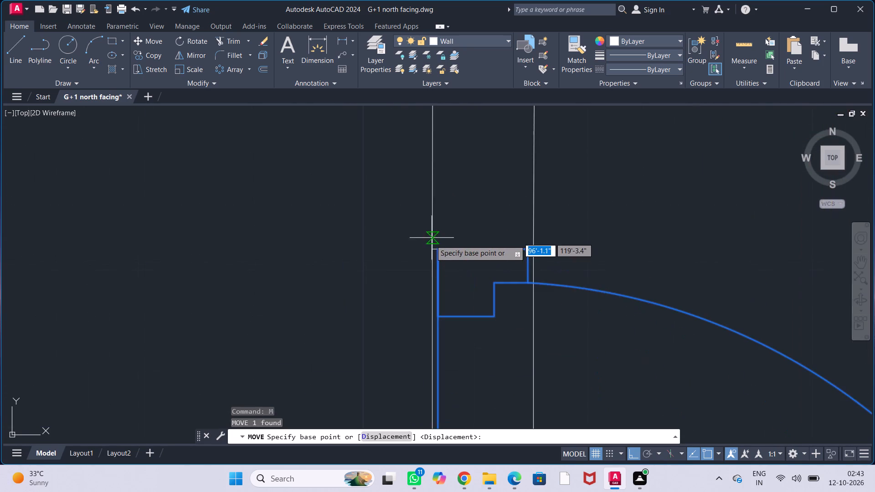
pyautogui.scroll(4, 430, 241)
pyautogui.click(463, 292)
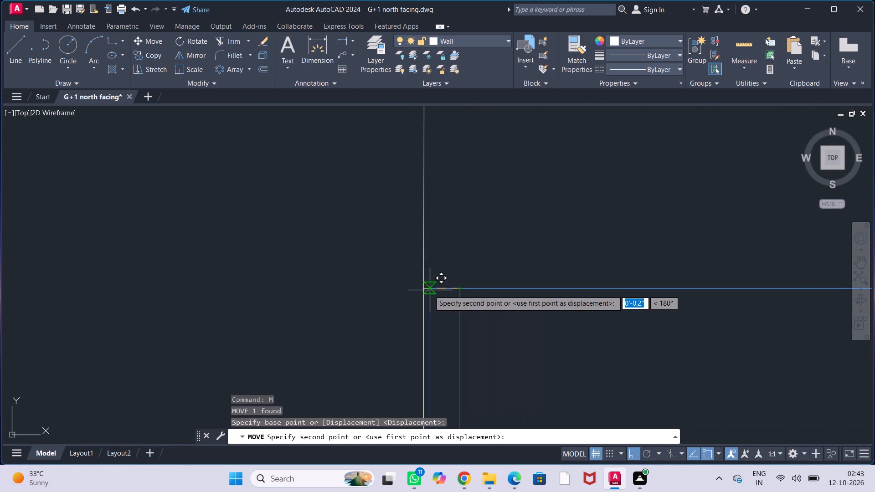
pyautogui.click(427, 289)
pyautogui.press('Escape')
pyautogui.press('Escape')
pyautogui.press('Escape')
pyautogui.press('Escape')
pyautogui.scroll(-4, 462, 312)
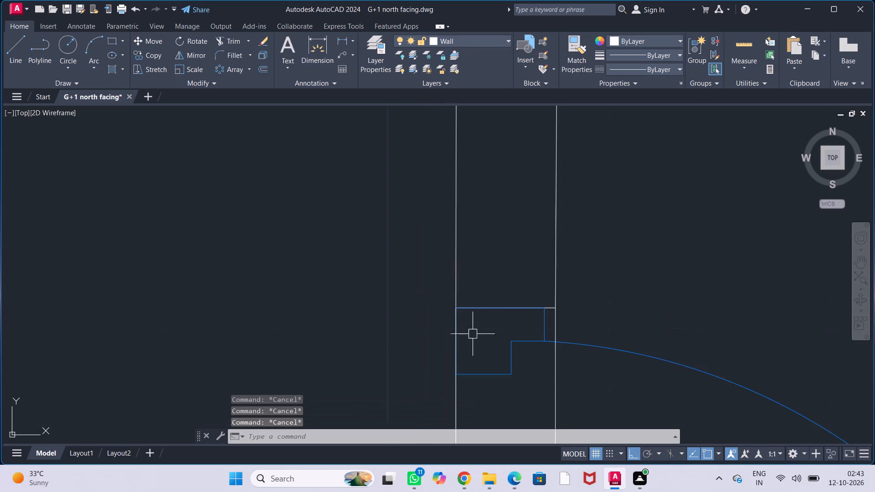
# Draw a line about 4.3" long along the door's south jamb, ending at the partition's east face line.
pyautogui.scroll(-2, 476, 339)
pyautogui.moveTo(485, 356); pyautogui.dragTo(485, 240, button='middle')
pyautogui.moveTo(498, 327); pyautogui.dragTo(494, 251, button='middle')
pyautogui.moveTo(479, 332); pyautogui.dragTo(474, 268, button='middle')
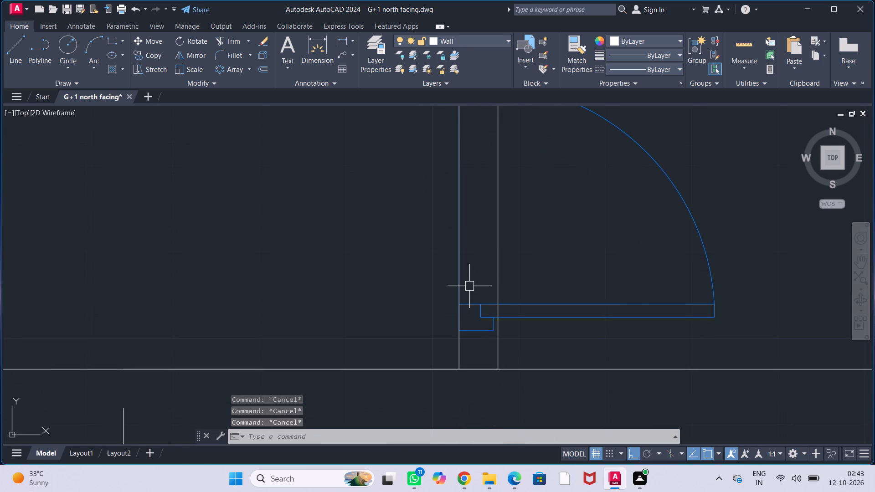
pyautogui.press('l')
pyautogui.press('Return')
pyautogui.scroll(3, 474, 326)
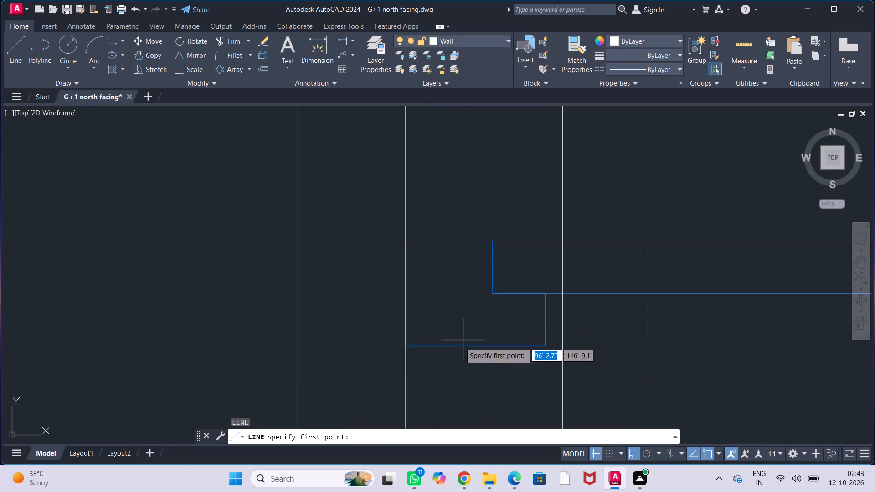
pyautogui.click(412, 346)
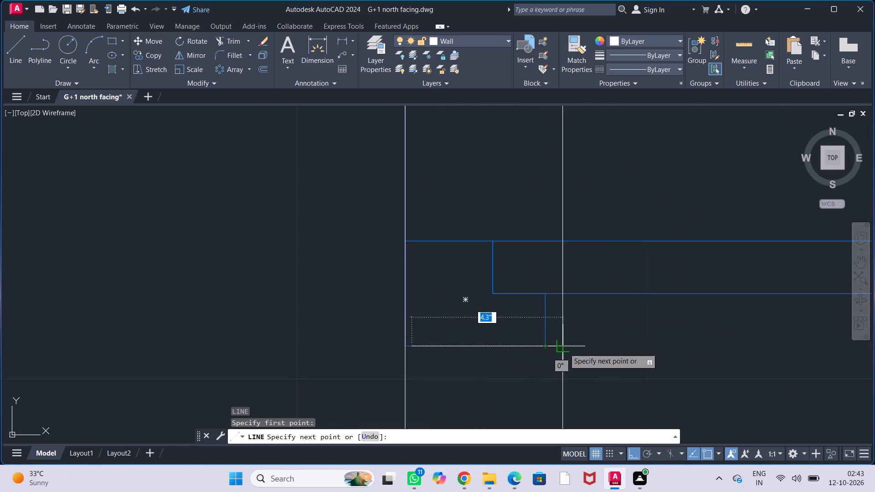
pyautogui.click(566, 348)
pyautogui.press('Escape')
pyautogui.press('Escape')
pyautogui.press('Escape')
pyautogui.press('Escape')
pyautogui.press('Escape')
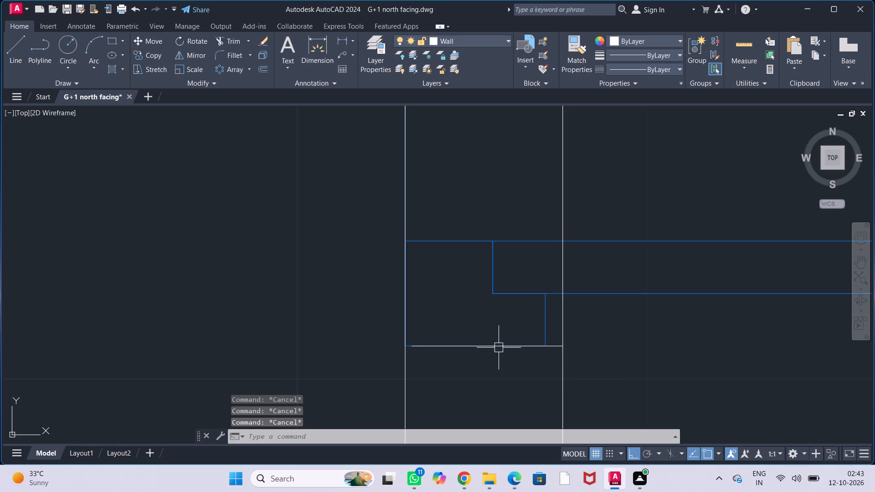
# Stretch the west end of the south jamb line to the partition's west face line.
pyautogui.scroll(1, 497, 348)
pyautogui.click(499, 346)
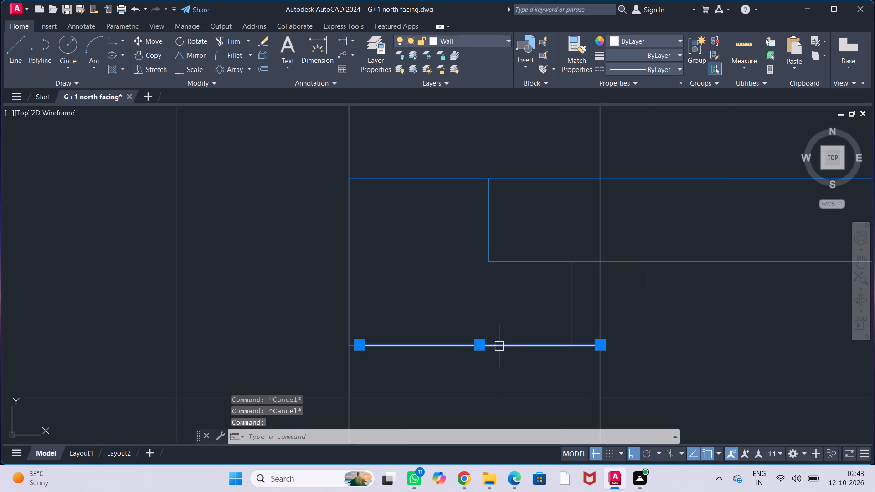
pyautogui.scroll(3, 427, 370)
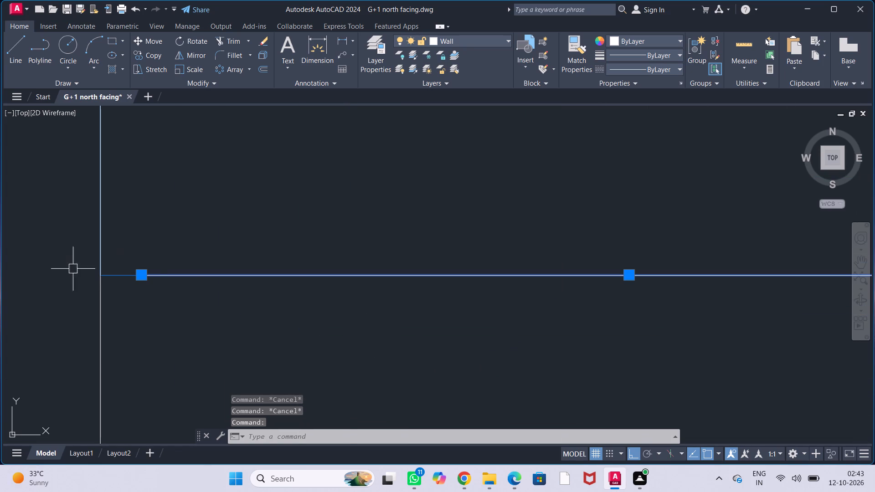
pyautogui.click(142, 277)
pyautogui.click(98, 279)
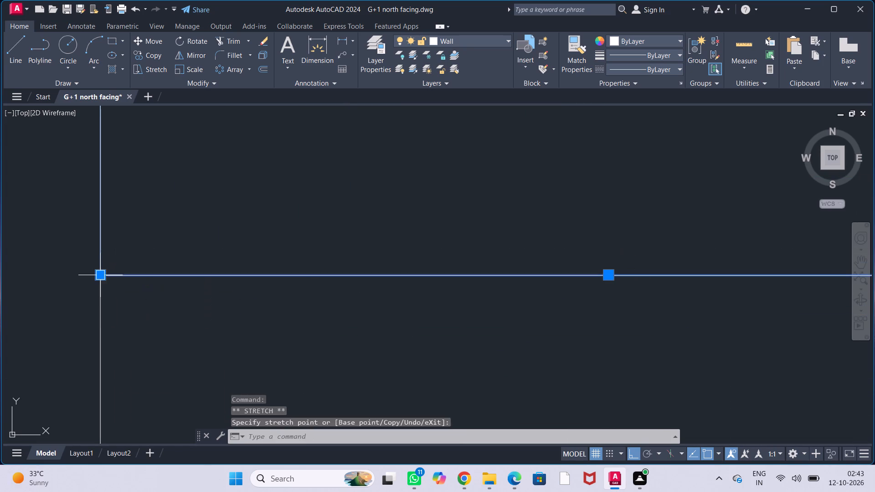
pyautogui.press('Escape')
pyautogui.press('Escape')
pyautogui.press('Escape')
pyautogui.press('Escape')
pyautogui.scroll(-6, 217, 308)
# Trim both partition face lines across the door opening, down to the south jamb line.
pyautogui.moveTo(238, 309); pyautogui.dragTo(339, 372, button='middle')
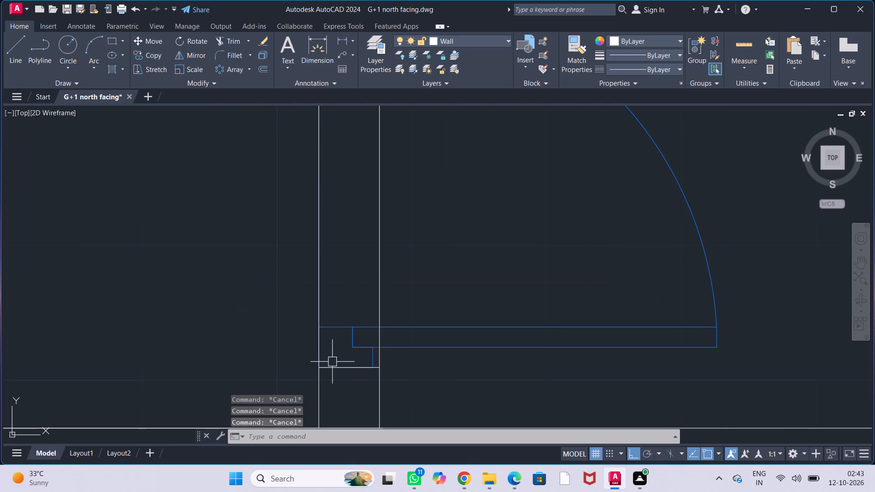
pyautogui.write('TRIM')
pyautogui.press('Return')
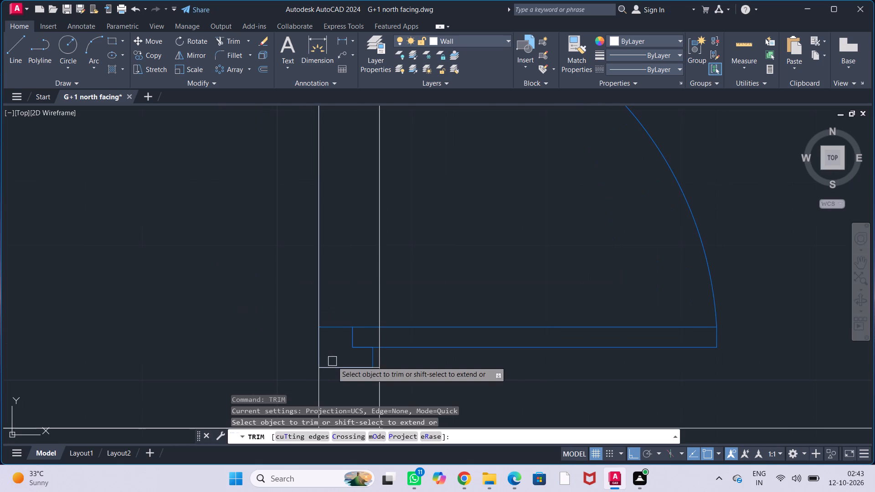
pyautogui.moveTo(425, 272); pyautogui.dragTo(321, 254)
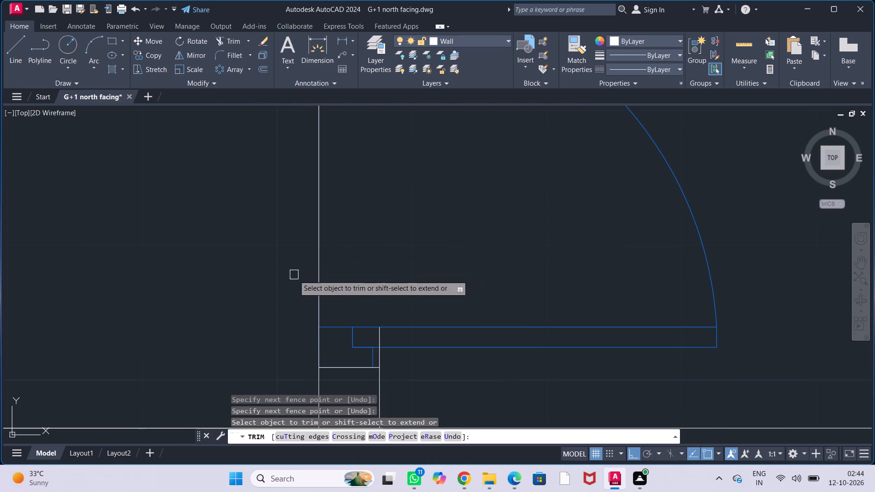
pyautogui.click(319, 283)
pyautogui.scroll(2, 324, 353)
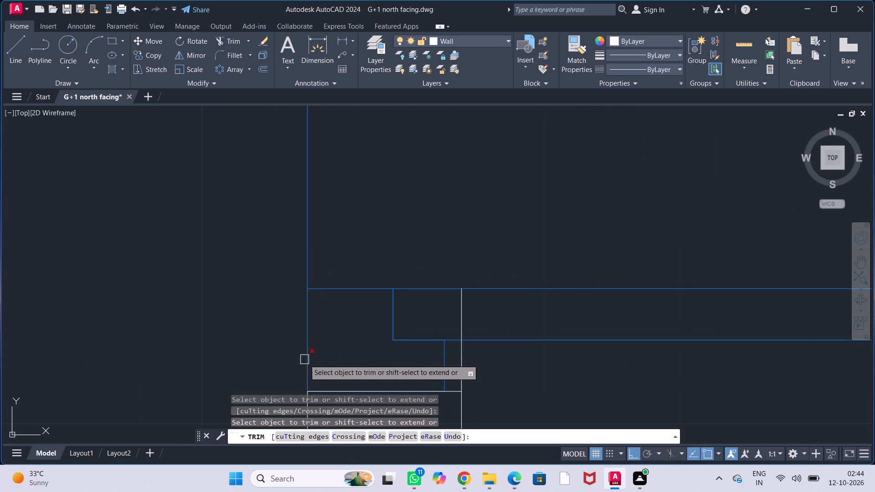
pyautogui.click(304, 359)
pyautogui.click(460, 366)
pyautogui.click(459, 326)
pyautogui.scroll(-3, 486, 310)
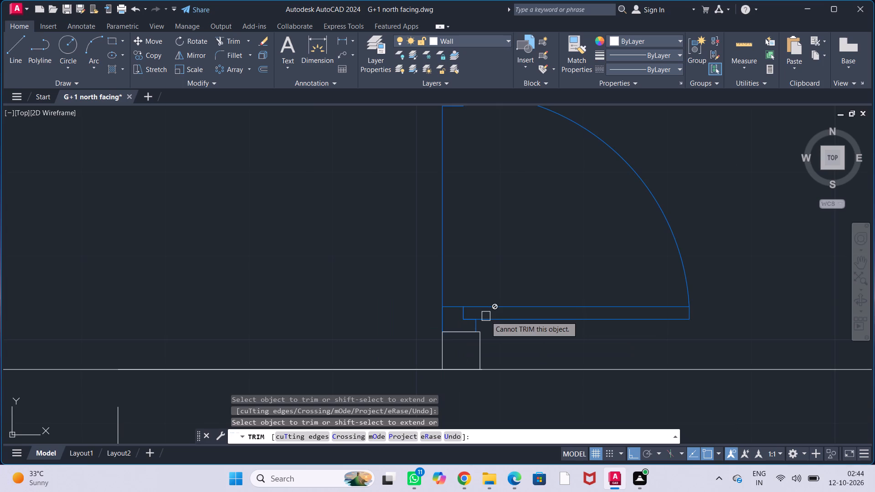
pyautogui.moveTo(495, 243); pyautogui.dragTo(456, 408, button='middle')
pyautogui.scroll(-1, 456, 408)
pyautogui.moveTo(444, 358); pyautogui.dragTo(447, 374, button='middle')
pyautogui.press('Escape')
pyautogui.press('Escape')
pyautogui.press('Escape')
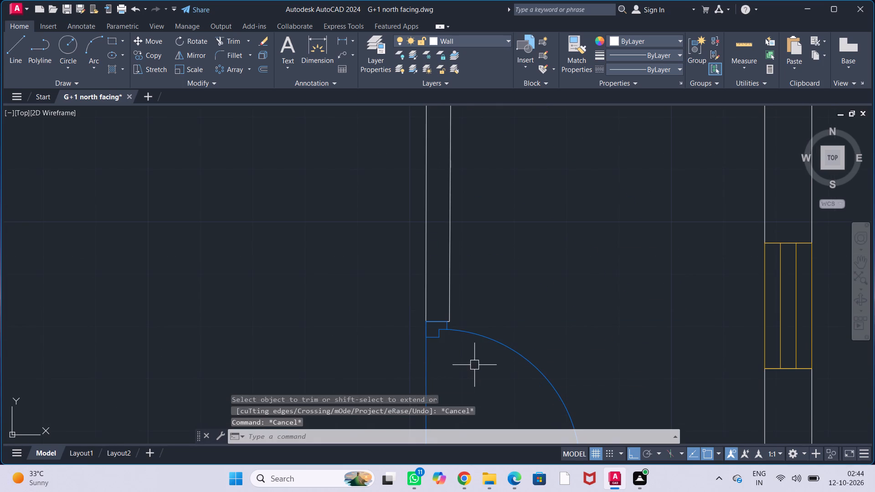
pyautogui.press('Escape')
pyautogui.scroll(-2, 479, 359)
pyautogui.moveTo(484, 377); pyautogui.dragTo(499, 285, button='middle')
pyautogui.moveTo(434, 362); pyautogui.dragTo(476, 313, button='middle')
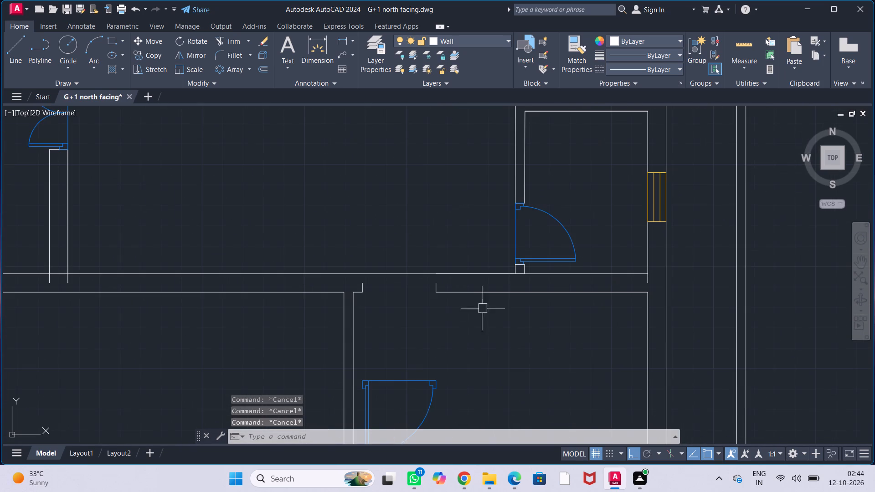
# Extend both jamb lines of the cross wall's door opening up to the wall's north face line.
pyautogui.scroll(2, 388, 288)
pyautogui.scroll(-2, 388, 289)
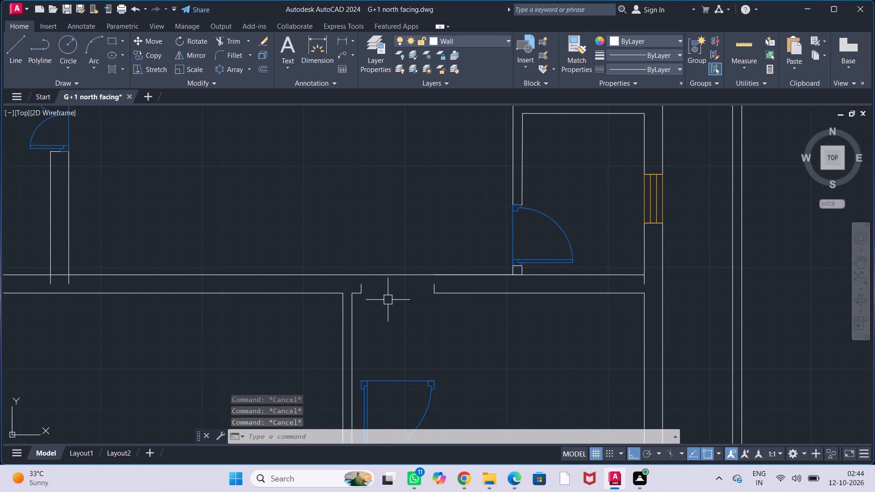
pyautogui.scroll(1, 387, 302)
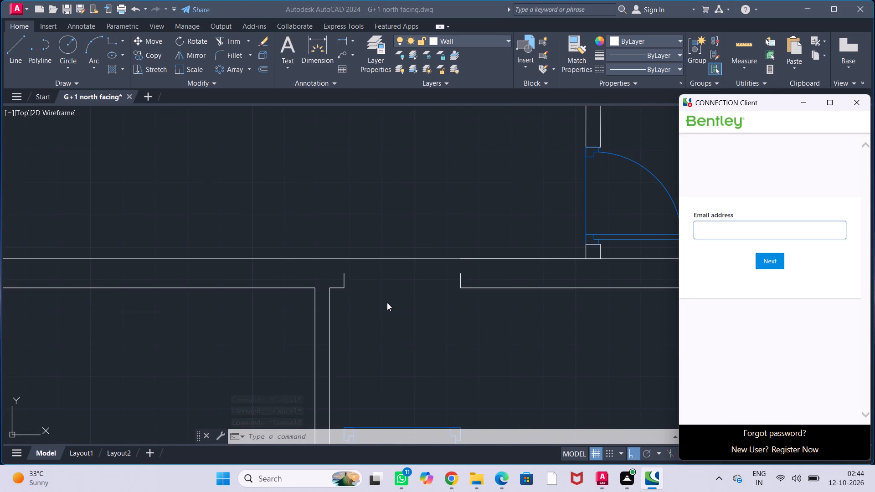
pyautogui.click(860, 103)
pyautogui.moveTo(436, 346); pyautogui.dragTo(437, 335, button='middle')
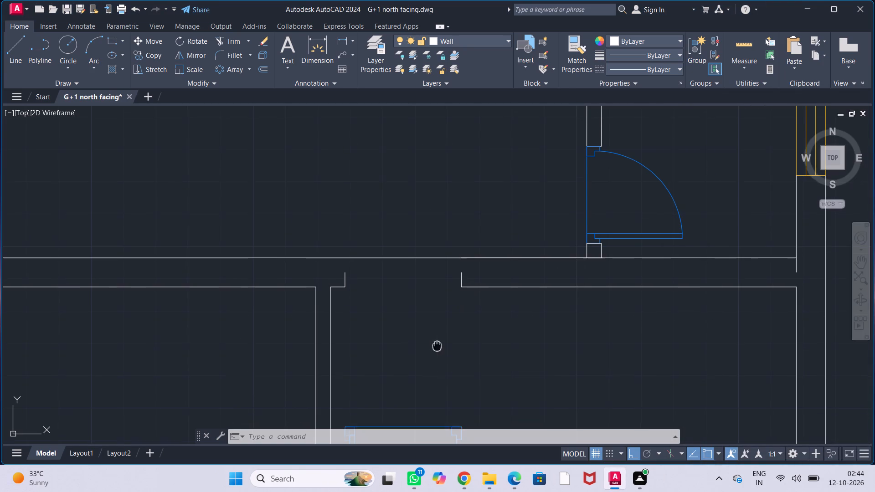
pyautogui.moveTo(437, 335); pyautogui.dragTo(437, 332, button='middle')
pyautogui.write('EX')
pyautogui.press('Return')
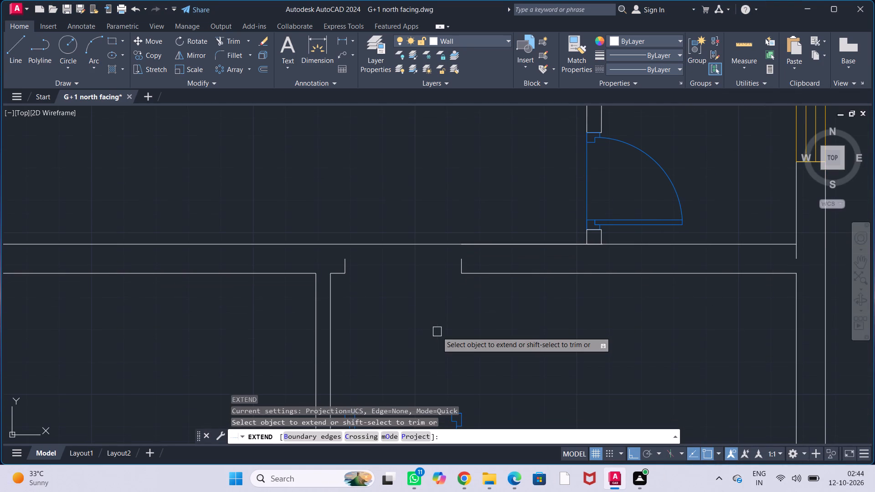
pyautogui.click(344, 263)
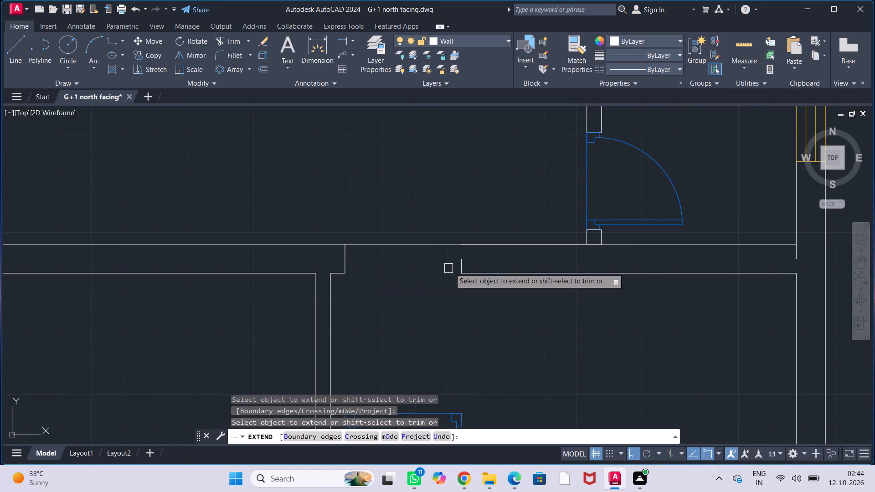
pyautogui.click(463, 260)
pyautogui.press('Escape')
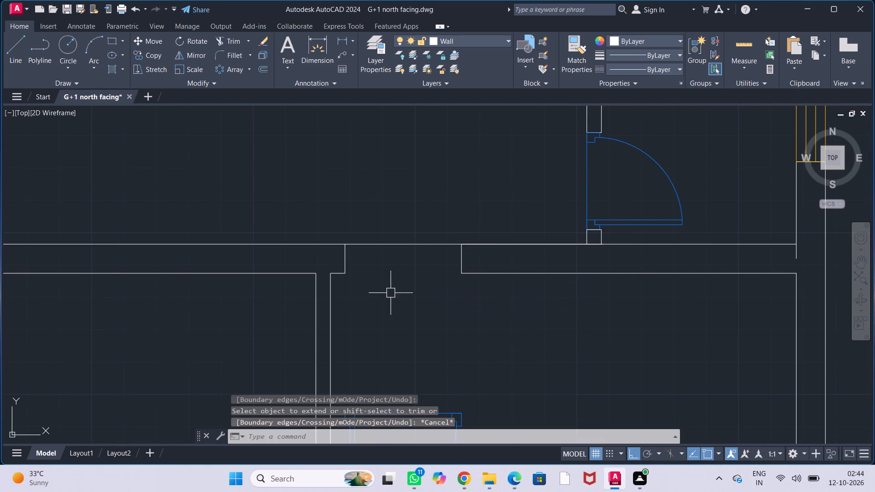
pyautogui.press('Escape')
pyautogui.press('Escape')
pyautogui.press('Escape')
pyautogui.press('Escape')
pyautogui.press('Escape')
# Trim the cross wall's north face line between the two jambs of the door opening.
pyautogui.write('TR')
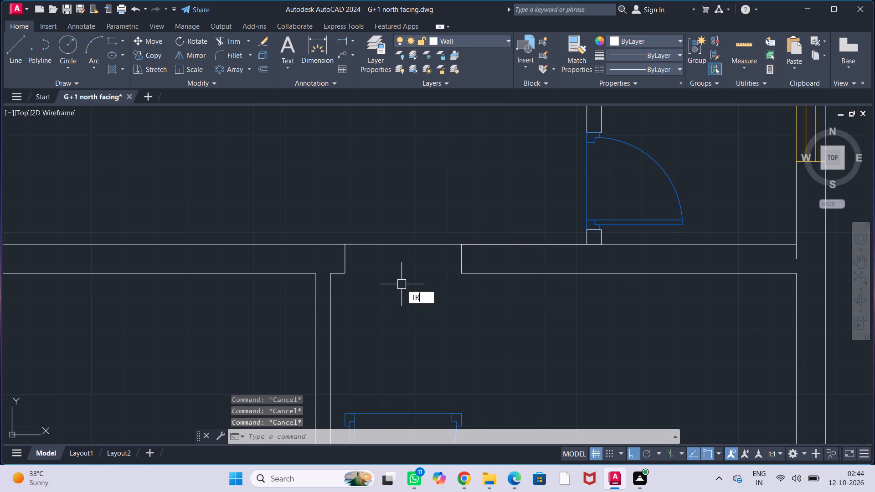
pyautogui.press('Return')
pyautogui.scroll(1, 401, 284)
pyautogui.moveTo(407, 204); pyautogui.dragTo(410, 229)
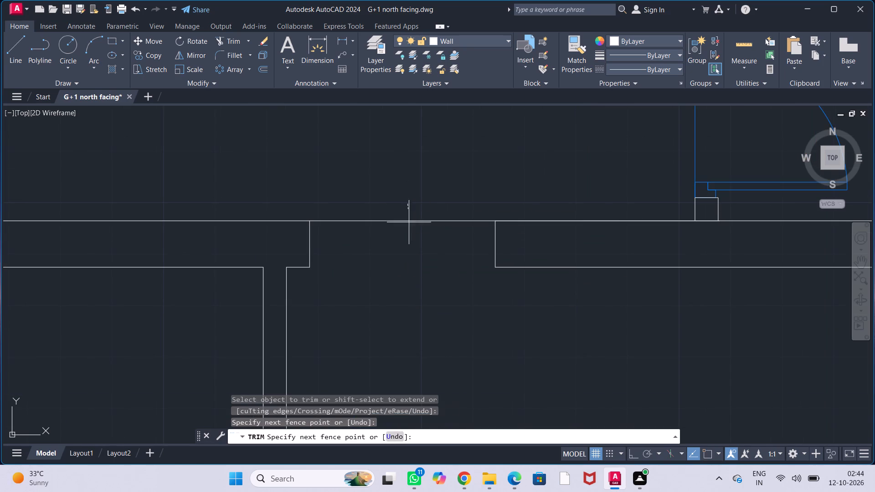
pyautogui.moveTo(410, 229); pyautogui.dragTo(410, 242)
pyautogui.scroll(-2, 396, 262)
pyautogui.moveTo(407, 297); pyautogui.dragTo(413, 257, button='middle')
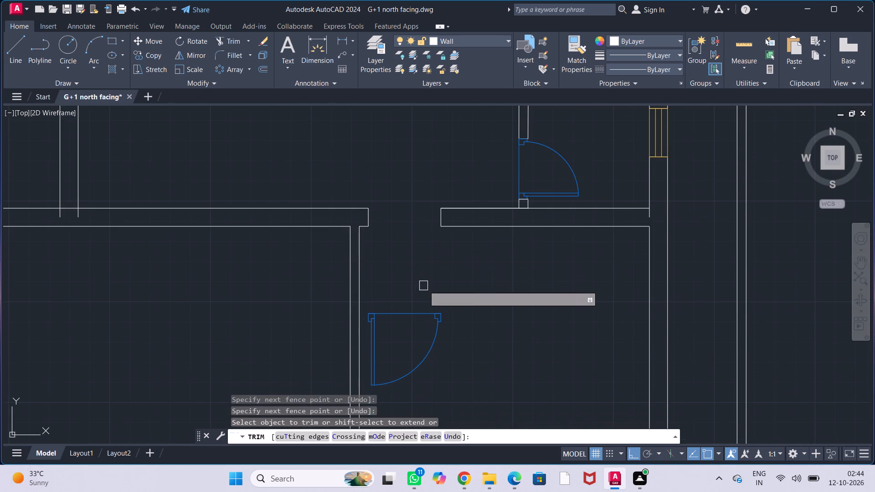
pyautogui.press('Escape')
pyautogui.press('Escape')
pyautogui.press('Escape')
pyautogui.press('Escape')
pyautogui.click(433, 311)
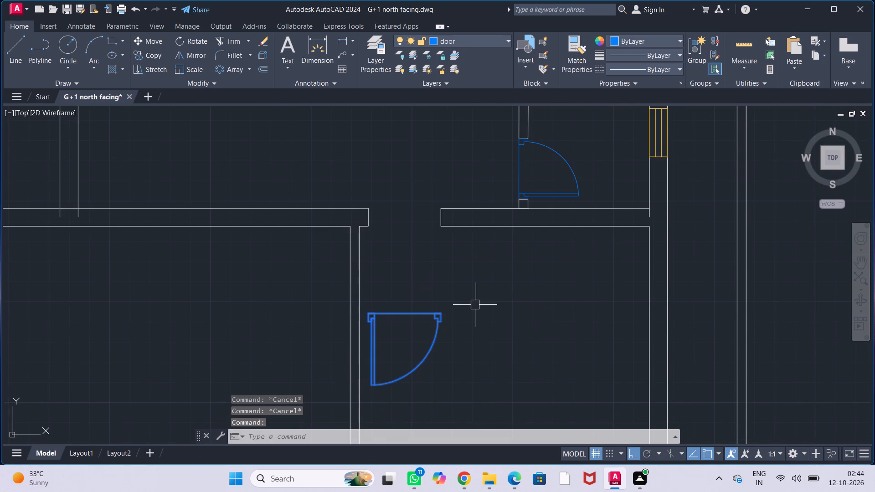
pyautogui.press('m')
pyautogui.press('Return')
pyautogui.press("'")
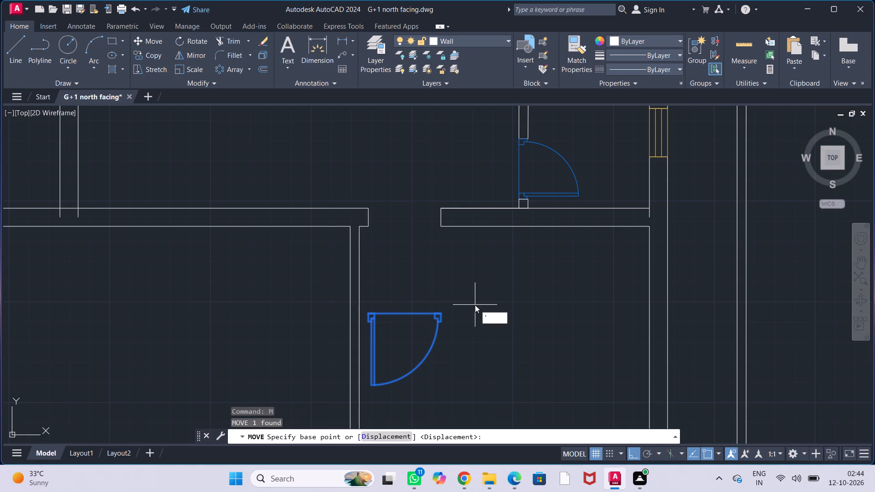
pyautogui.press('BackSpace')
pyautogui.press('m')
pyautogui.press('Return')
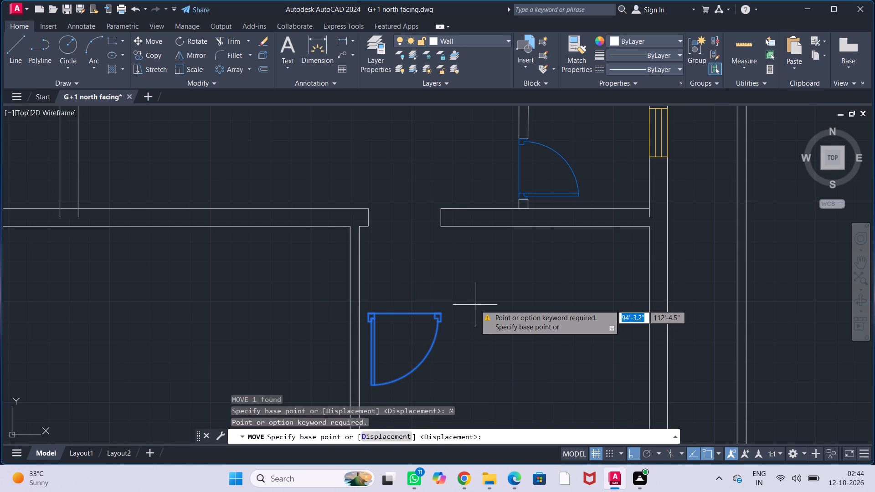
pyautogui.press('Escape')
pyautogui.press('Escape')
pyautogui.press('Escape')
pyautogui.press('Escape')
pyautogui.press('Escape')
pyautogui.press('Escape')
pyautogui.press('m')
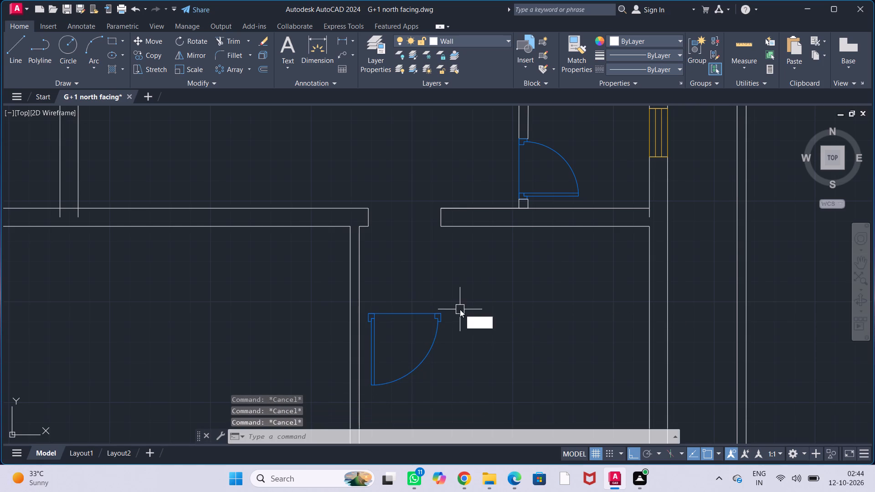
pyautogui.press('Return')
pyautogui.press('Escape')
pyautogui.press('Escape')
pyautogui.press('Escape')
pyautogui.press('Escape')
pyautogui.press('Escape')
# Move the door below the cross wall north into the opening, its upper-right frame corner on the east jamb's north end.
pyautogui.click(429, 314)
pyautogui.press('m')
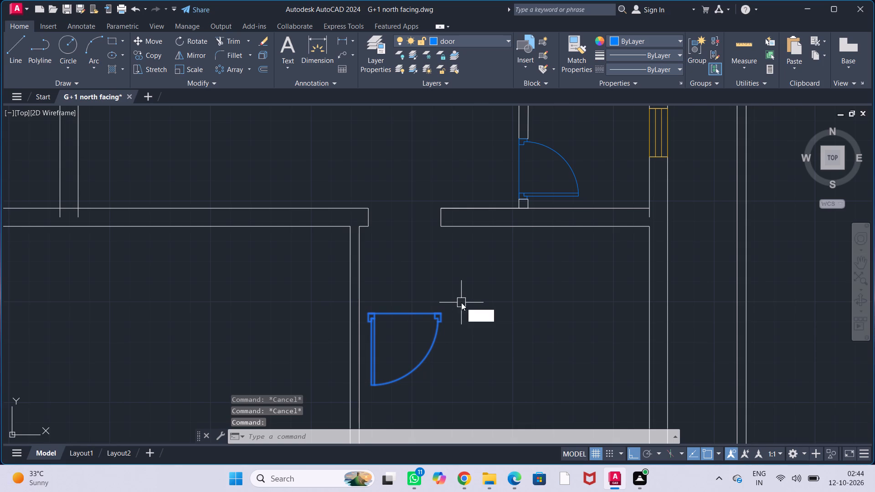
pyautogui.press('Return')
pyautogui.scroll(2, 449, 311)
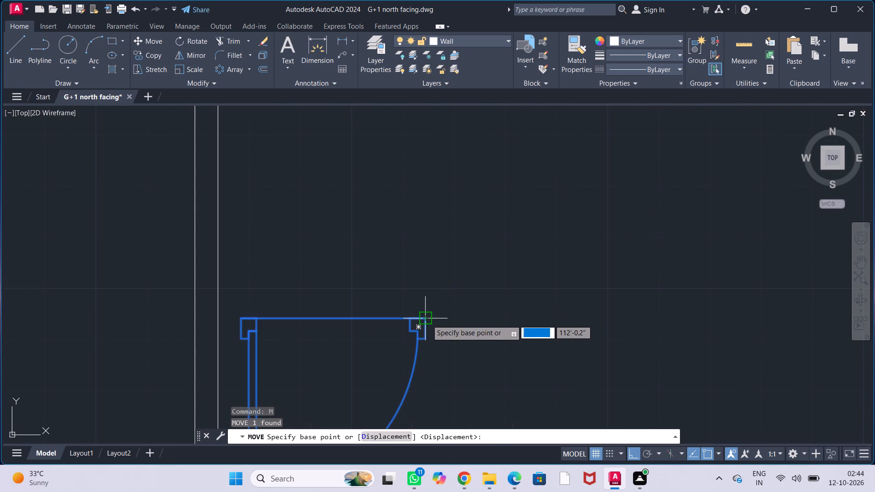
pyautogui.click(427, 320)
pyautogui.scroll(-2, 449, 192)
pyautogui.moveTo(448, 188); pyautogui.dragTo(445, 241, button='middle')
pyautogui.scroll(1, 427, 198)
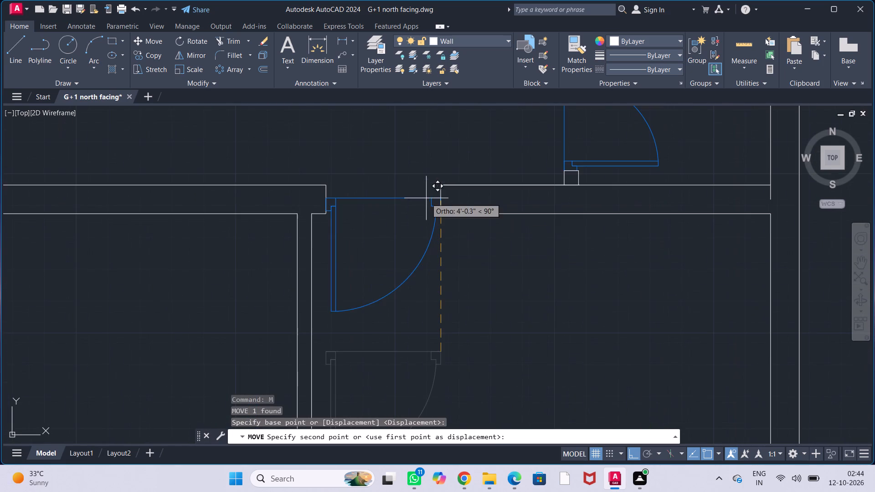
pyautogui.click(437, 189)
pyautogui.press('Escape')
pyautogui.press('Escape')
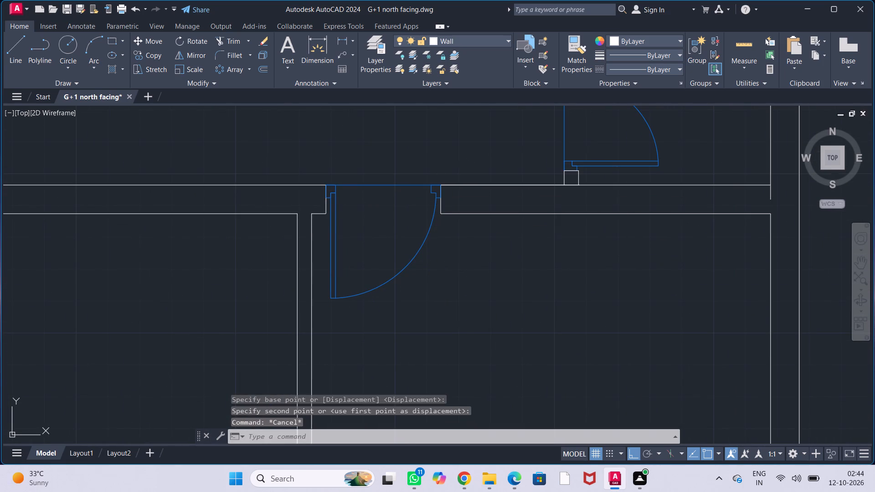
pyautogui.press('Escape')
pyautogui.press('Escape')
# Trim the cross wall's west junctions, removing the north face line inside the partition and the overrunning partition and outer wall lines.
pyautogui.scroll(-2, 468, 262)
pyautogui.moveTo(484, 280); pyautogui.dragTo(551, 308, button='middle')
pyautogui.moveTo(404, 297); pyautogui.dragTo(406, 300, button='middle')
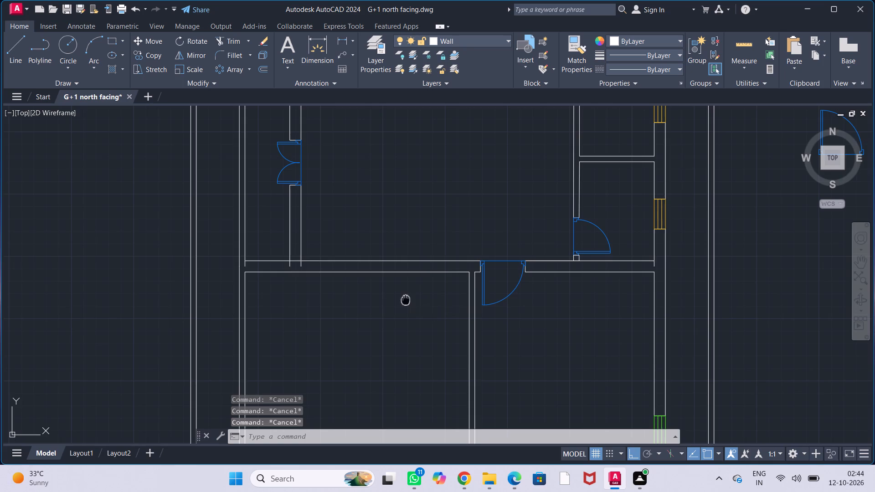
pyautogui.moveTo(406, 300); pyautogui.dragTo(422, 323, button='middle')
pyautogui.scroll(2, 327, 294)
pyautogui.write('TR')
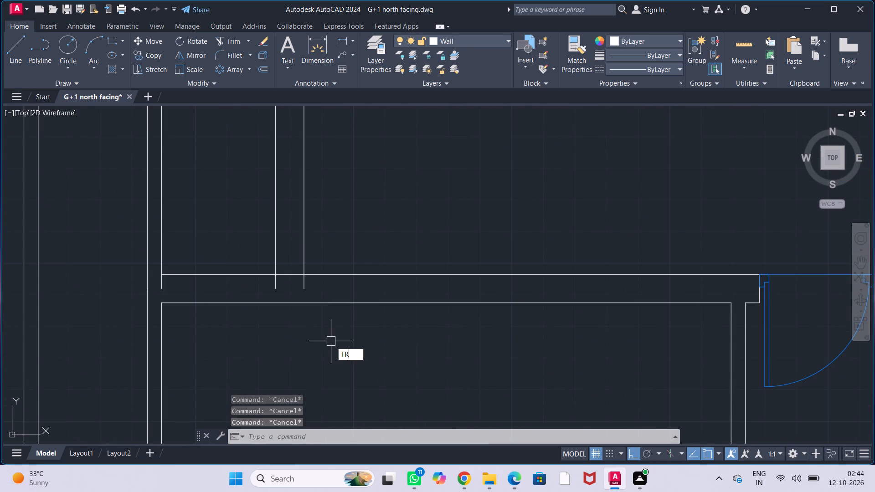
pyautogui.press('Return')
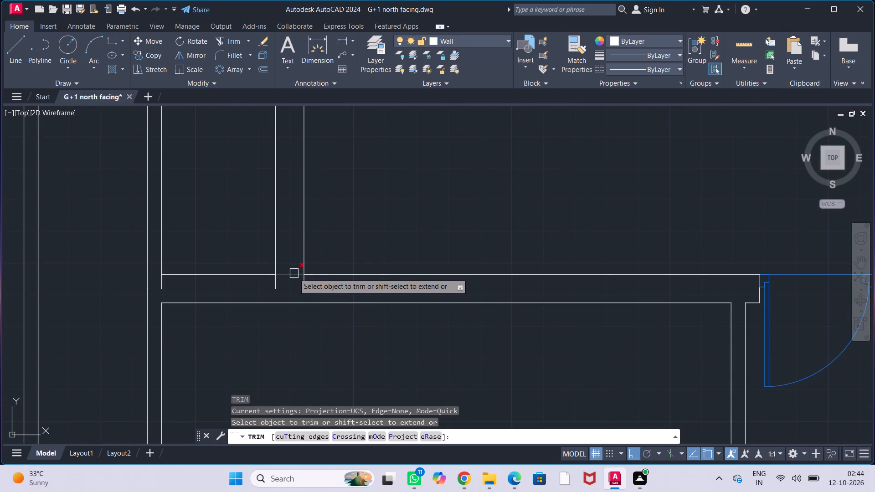
pyautogui.click(294, 273)
pyautogui.click(304, 287)
pyautogui.click(275, 288)
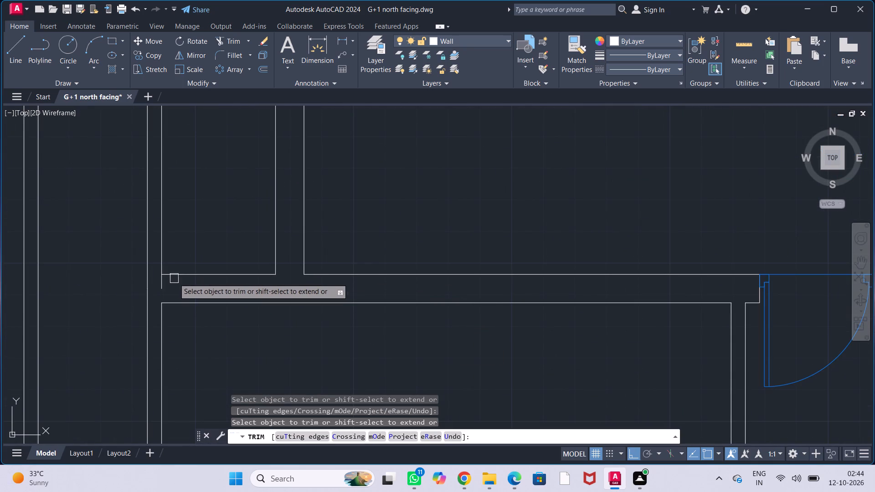
pyautogui.click(160, 285)
pyautogui.press('Escape')
pyautogui.press('Escape')
pyautogui.press('Escape')
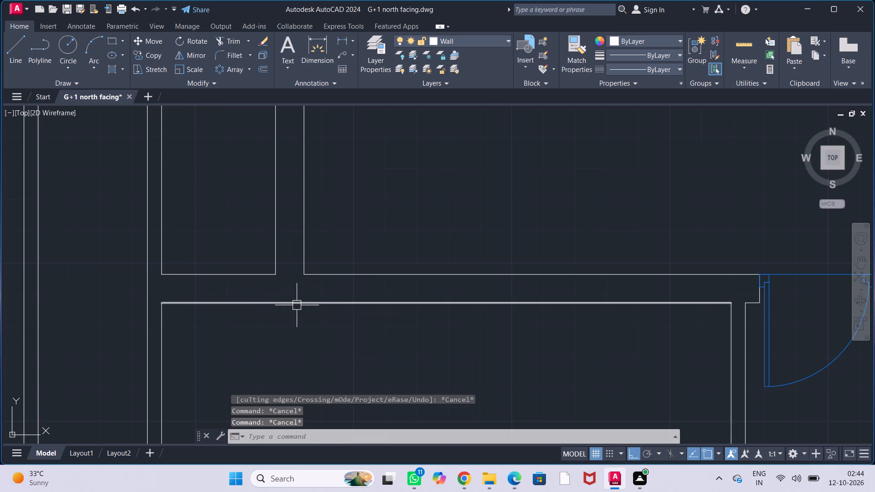
pyautogui.press('Escape')
pyautogui.press('Escape')
# Offset the east face line of the west partition, below the double door, 9" to the east.
pyautogui.scroll(-2, 308, 316)
pyautogui.moveTo(355, 352); pyautogui.dragTo(318, 340, button='middle')
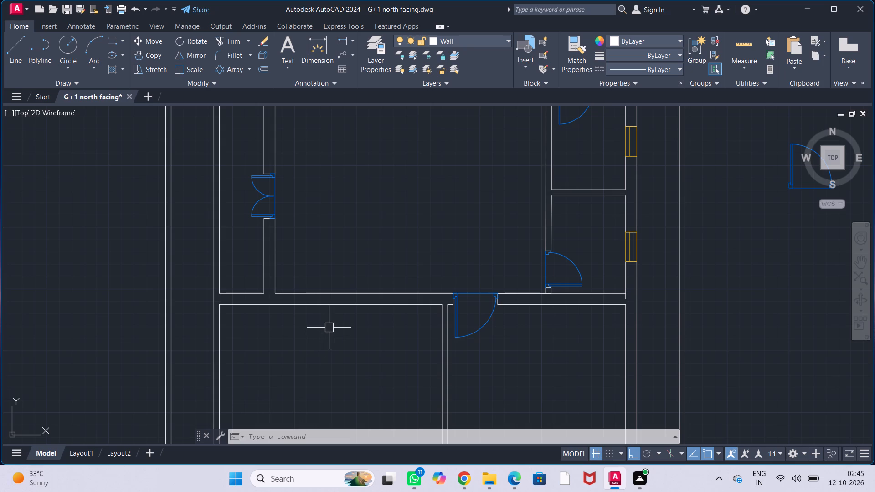
pyautogui.moveTo(331, 332); pyautogui.dragTo(332, 349, button='middle')
pyautogui.scroll(-1, 332, 349)
pyautogui.moveTo(332, 349); pyautogui.dragTo(332, 336, button='middle')
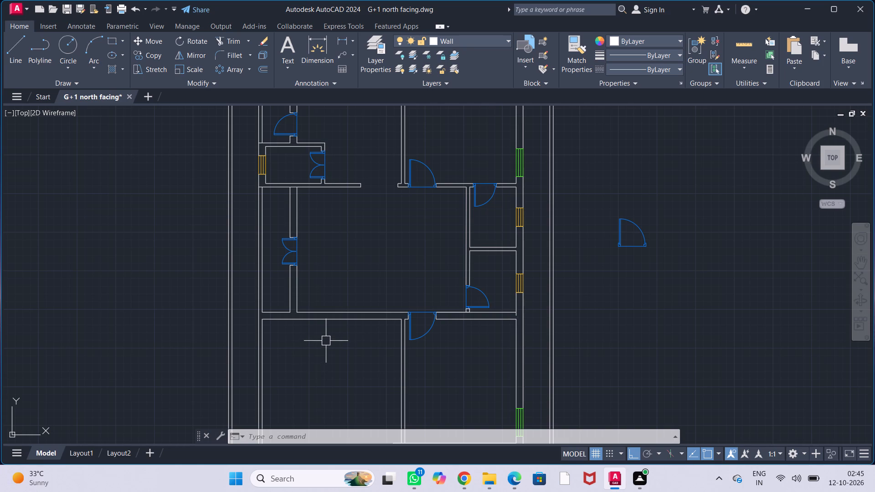
pyautogui.scroll(1, 316, 317)
pyautogui.scroll(1, 347, 293)
pyautogui.moveTo(348, 293); pyautogui.dragTo(349, 299, button='middle')
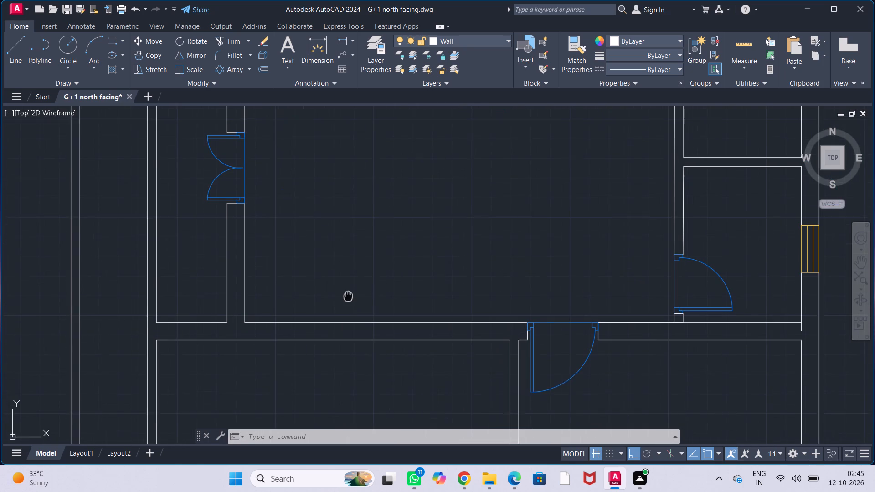
pyautogui.moveTo(349, 299); pyautogui.dragTo(348, 304, button='middle')
pyautogui.write('OFF')
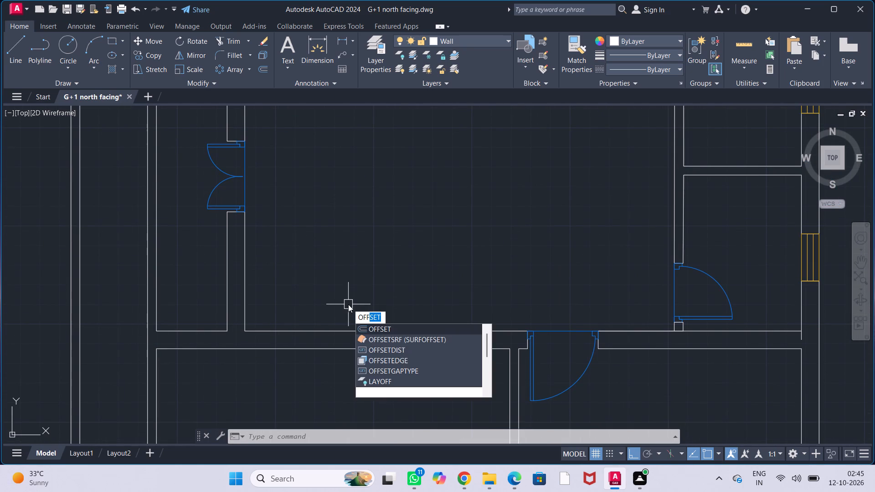
pyautogui.press('Return')
pyautogui.write('9"')
pyautogui.press('Return')
pyautogui.click(244, 316)
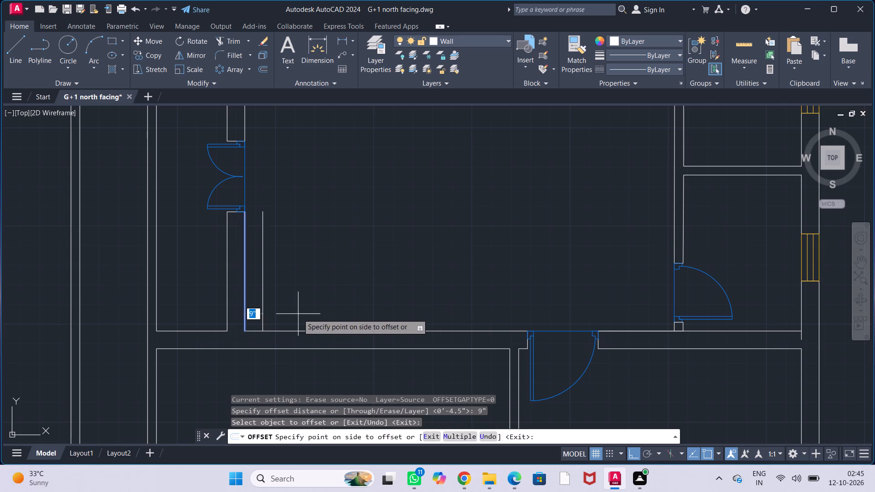
pyautogui.click(299, 314)
pyautogui.press('Escape')
pyautogui.press('Escape')
pyautogui.press('Escape')
pyautogui.press('Escape')
pyautogui.press('Escape')
# Offset the new line beside the west partition 4' to the east.
pyautogui.write('OFF')
pyautogui.press('Return')
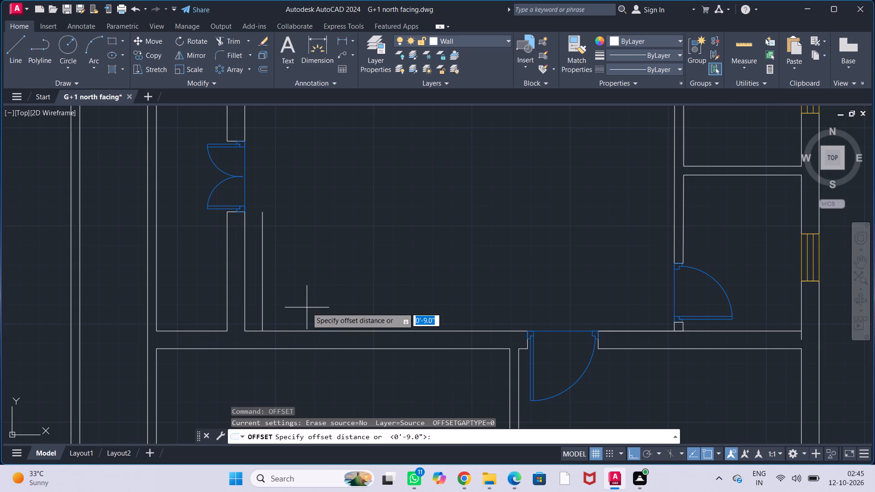
pyautogui.write("4'")
pyautogui.press('Return')
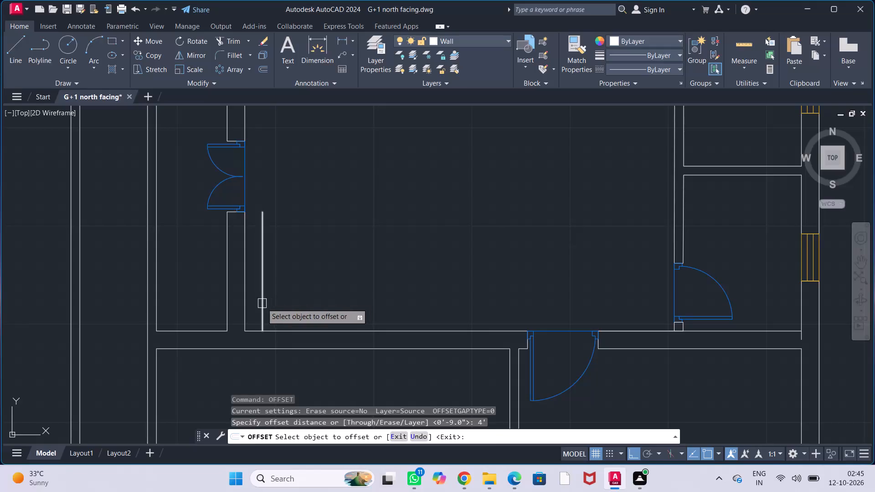
pyautogui.click(262, 303)
pyautogui.click(351, 305)
pyautogui.press('Escape')
pyautogui.press('Escape')
pyautogui.press('Escape')
pyautogui.press('Escape')
pyautogui.press('Escape')
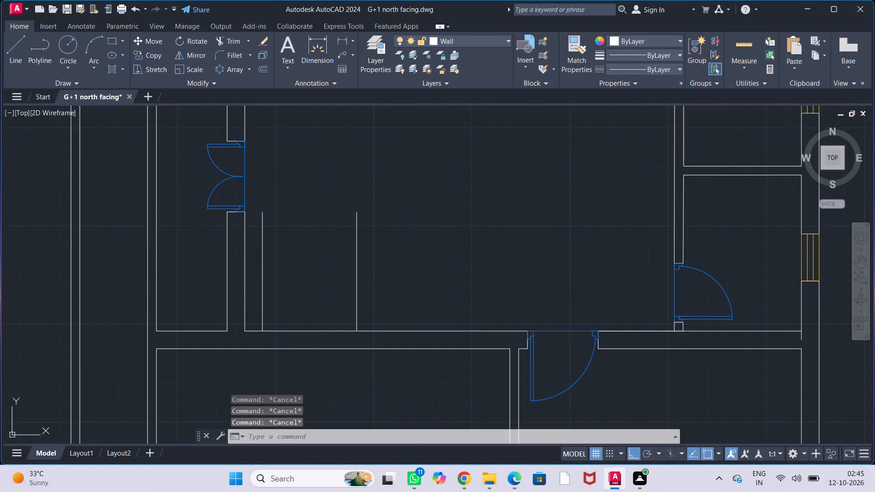
# Extend both offset lines south to the cross wall's south face line.
pyautogui.write('EX')
pyautogui.press('Return')
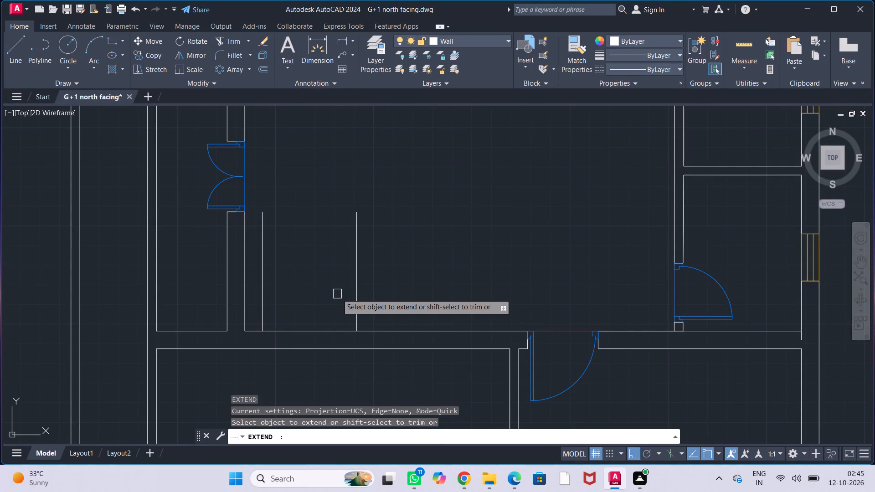
pyautogui.moveTo(259, 307); pyautogui.dragTo(263, 307)
pyautogui.click(363, 306)
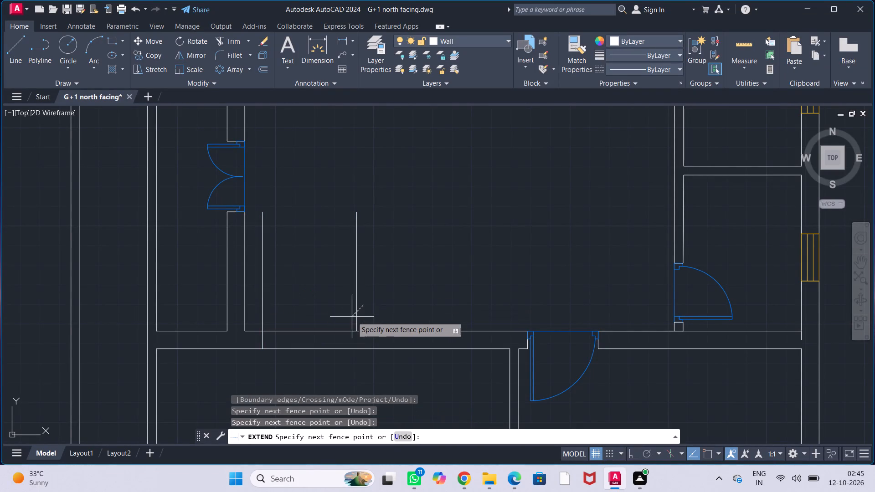
pyautogui.click(348, 312)
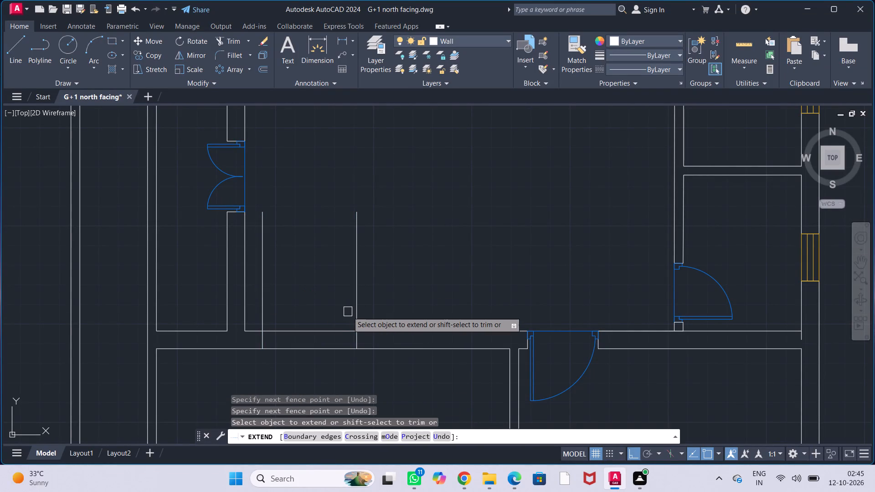
pyautogui.press('Escape')
pyautogui.press('Escape')
pyautogui.press('Escape')
pyautogui.press('Escape')
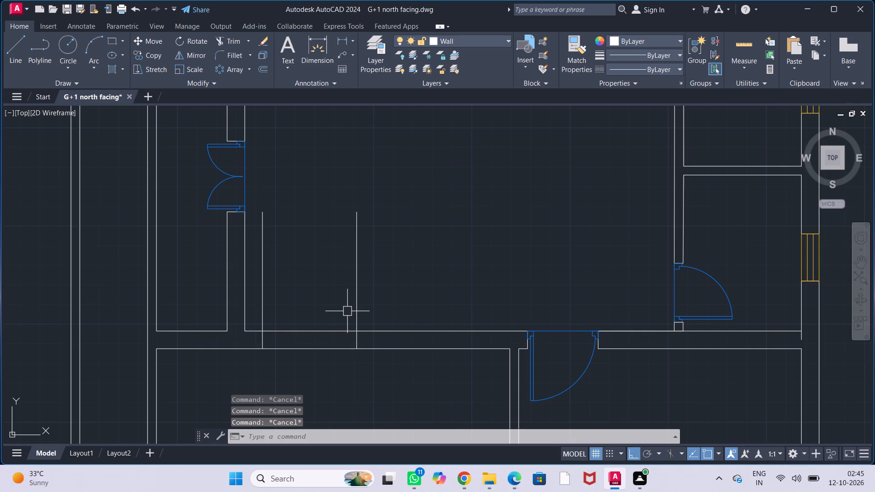
# Trim the cross wall faces between the two offset lines and remove the lines' parts north of the wall to form the 4' opening.
pyautogui.write('TR')
pyautogui.press('Return')
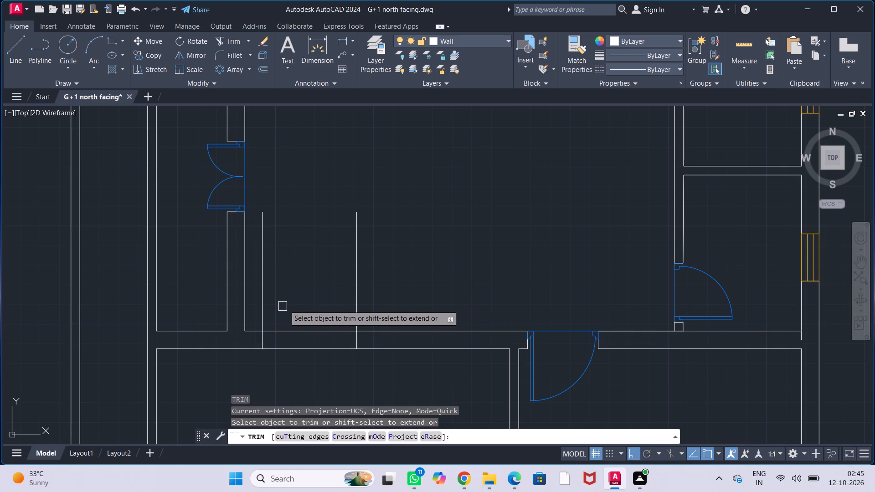
pyautogui.moveTo(298, 303); pyautogui.dragTo(299, 385)
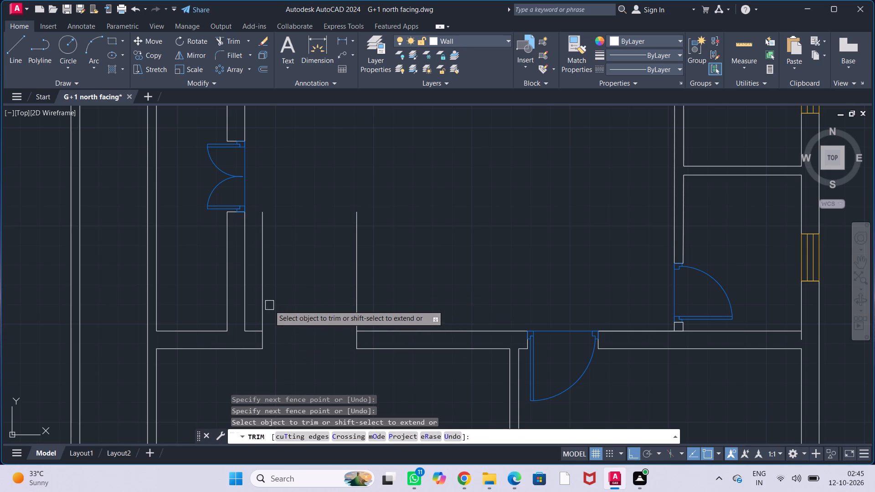
pyautogui.click(258, 308)
pyautogui.click(361, 306)
pyautogui.press('Escape')
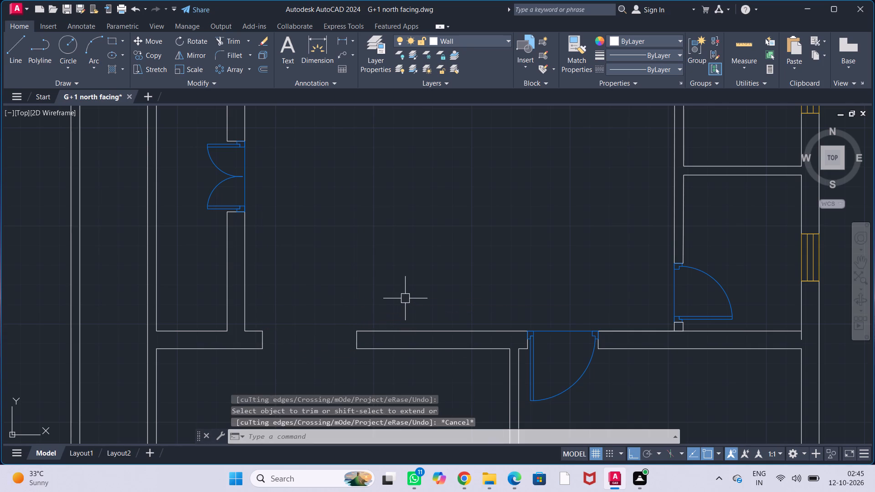
pyautogui.press('Escape')
pyautogui.press('Escape')
pyautogui.press('Escape')
pyautogui.press('Escape')
pyautogui.press('Escape')
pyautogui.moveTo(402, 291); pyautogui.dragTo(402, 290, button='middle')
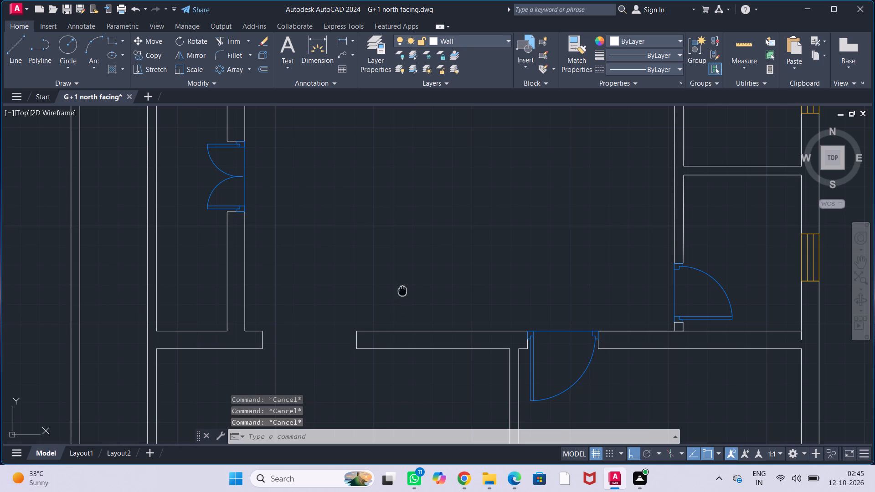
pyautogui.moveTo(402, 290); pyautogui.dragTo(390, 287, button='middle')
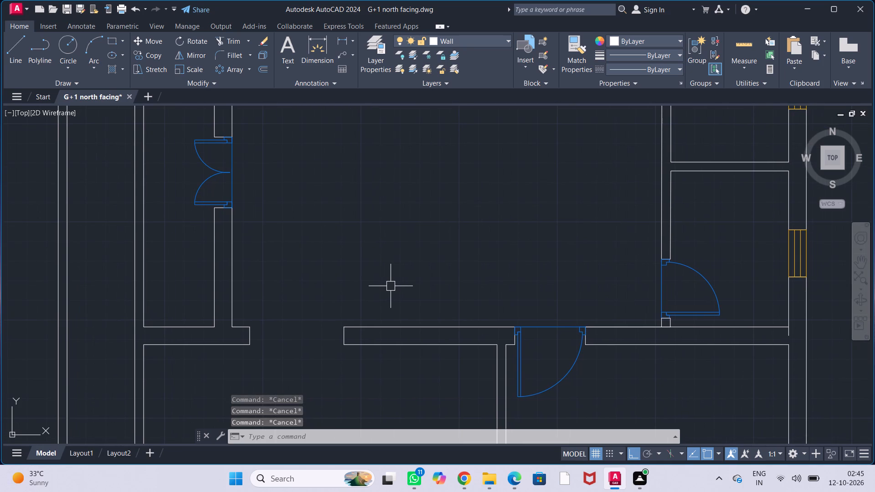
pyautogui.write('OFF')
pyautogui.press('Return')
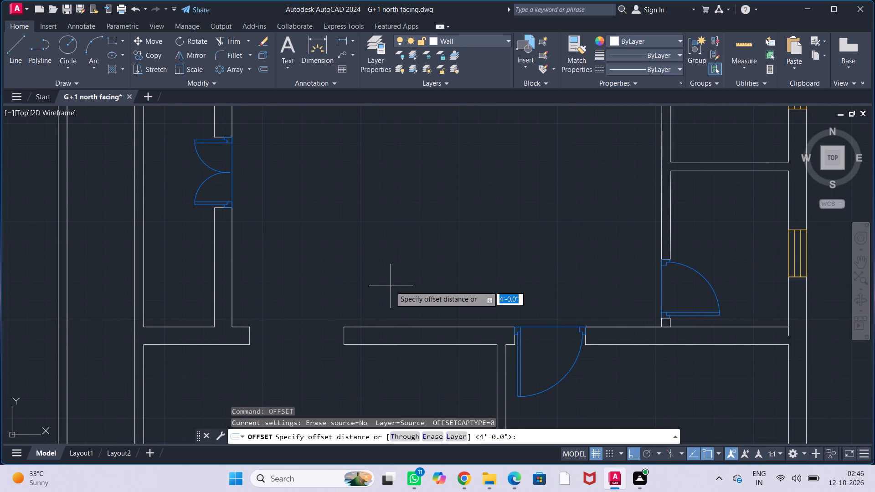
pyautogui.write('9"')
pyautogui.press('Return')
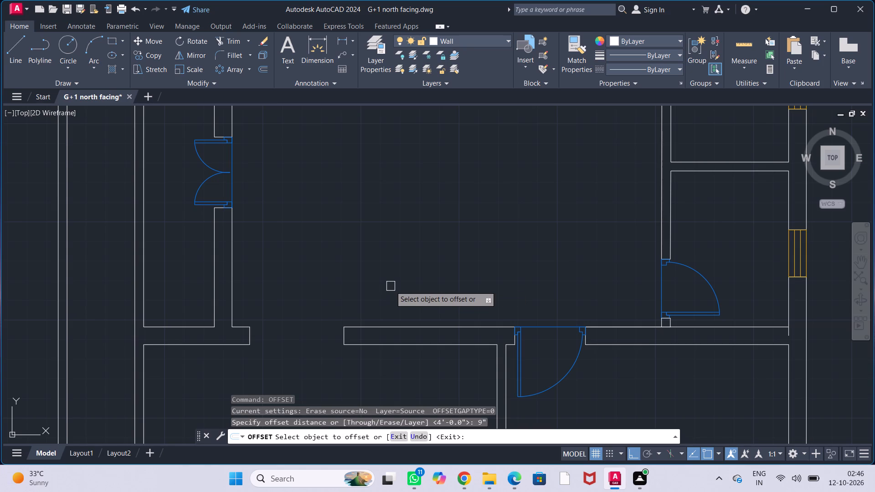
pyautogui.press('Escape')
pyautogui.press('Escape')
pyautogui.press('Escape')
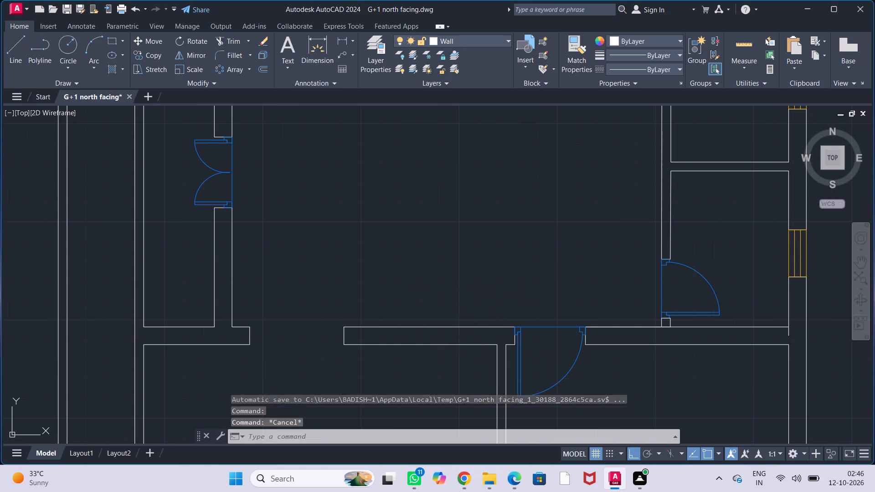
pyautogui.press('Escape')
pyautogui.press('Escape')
# Draw a line across the cross wall, starting at the midpoint of its south face segment east of the new opening.
pyautogui.press('l')
pyautogui.press('Return')
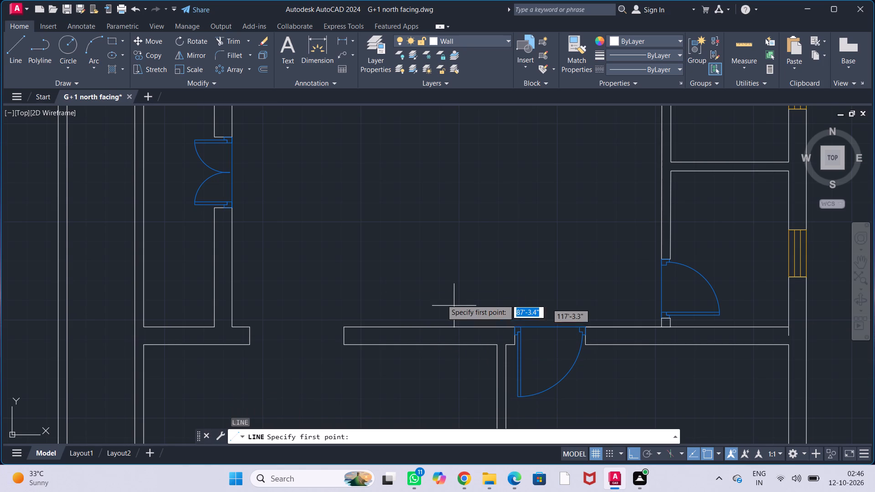
pyautogui.click(422, 344)
pyautogui.click(420, 328)
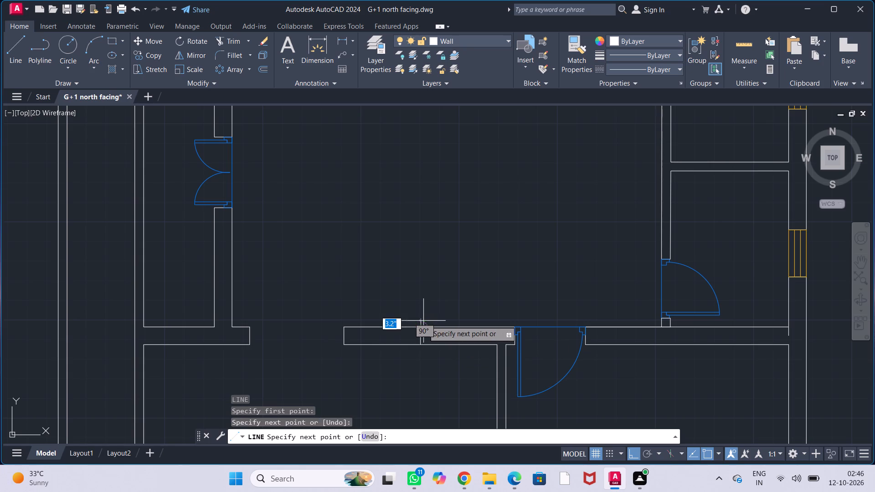
pyautogui.press('Escape')
pyautogui.press('Escape')
pyautogui.press('Escape')
pyautogui.press('Escape')
pyautogui.press('Escape')
pyautogui.press('Escape')
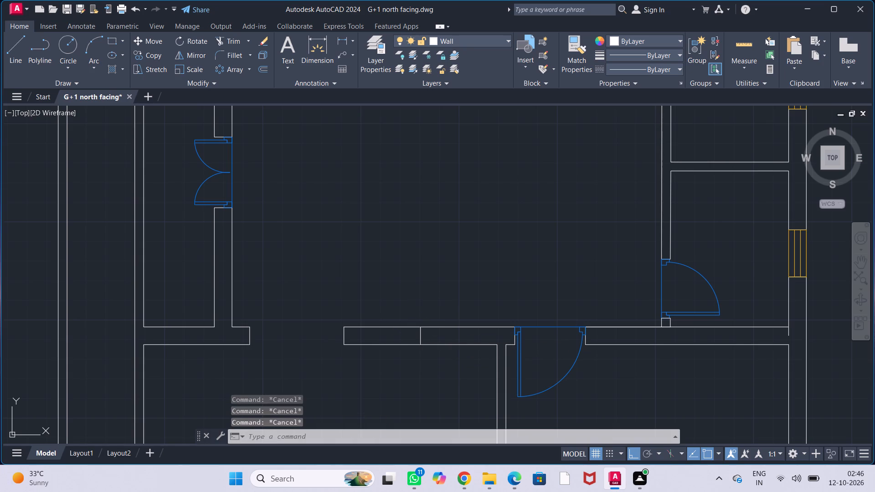
# Offset the line across the cross wall 2' to the east and 2' to the west.
pyautogui.write('OFF')
pyautogui.press('Return')
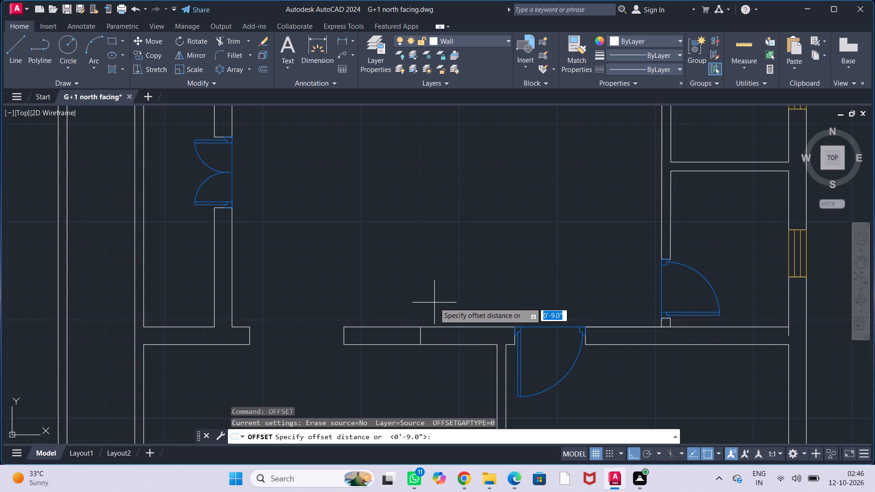
pyautogui.write("2'")
pyautogui.press('Return')
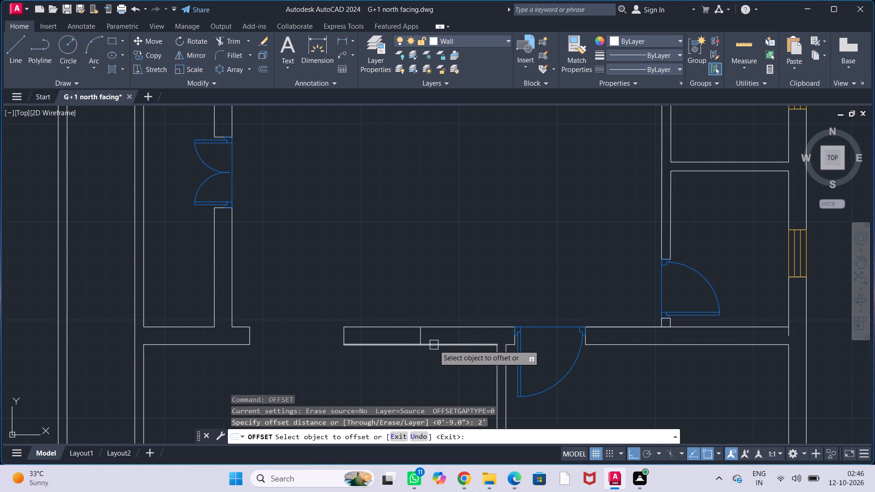
pyautogui.click(422, 337)
pyautogui.click(438, 335)
pyautogui.click(420, 338)
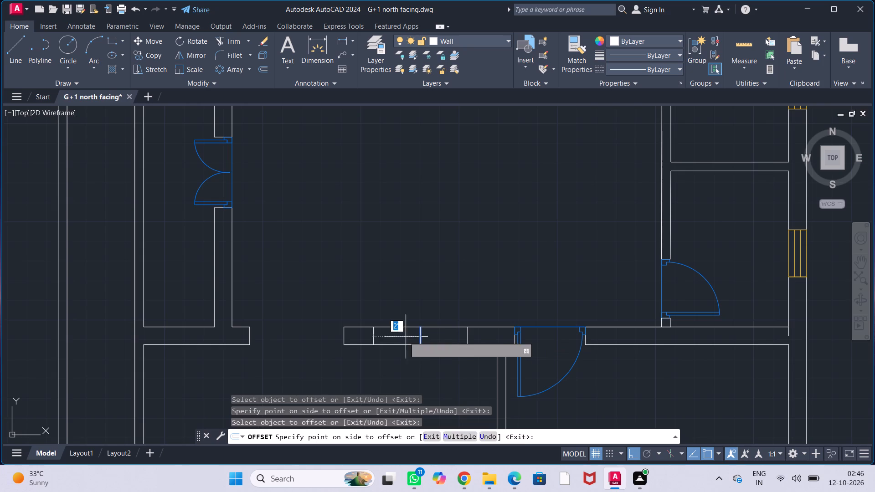
pyautogui.click(403, 337)
pyautogui.press('Escape')
pyautogui.press('Escape')
pyautogui.press('Escape')
pyautogui.press('Escape')
pyautogui.press('Escape')
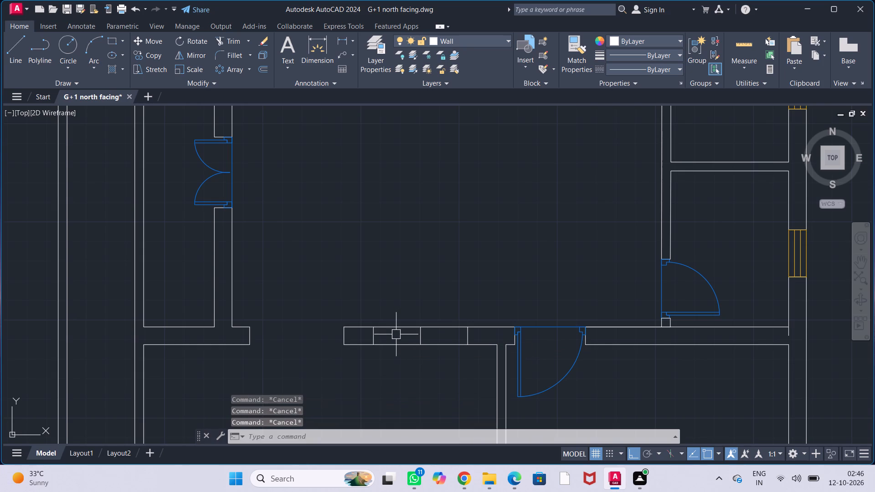
# Trim both wall faces between the 2' offset lines and remove the centre line to form a second opening.
pyautogui.write('TR')
pyautogui.press('Return')
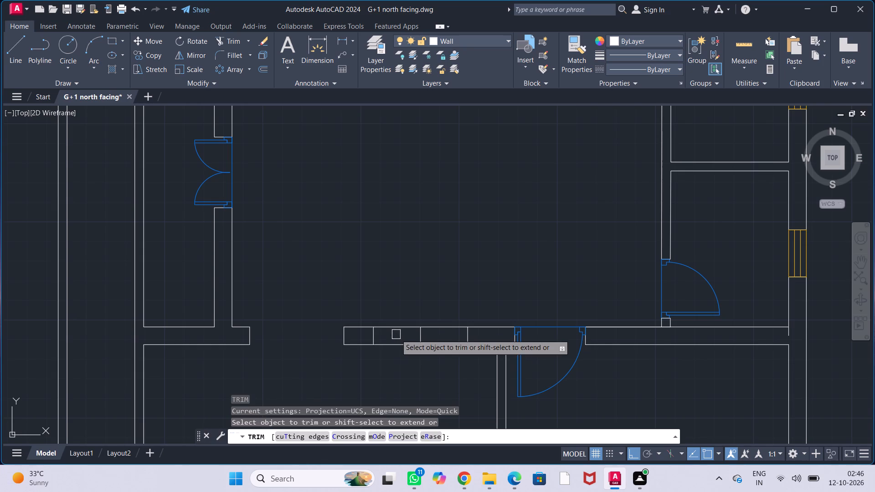
pyautogui.moveTo(392, 308); pyautogui.dragTo(394, 415)
pyautogui.moveTo(447, 314); pyautogui.dragTo(447, 379)
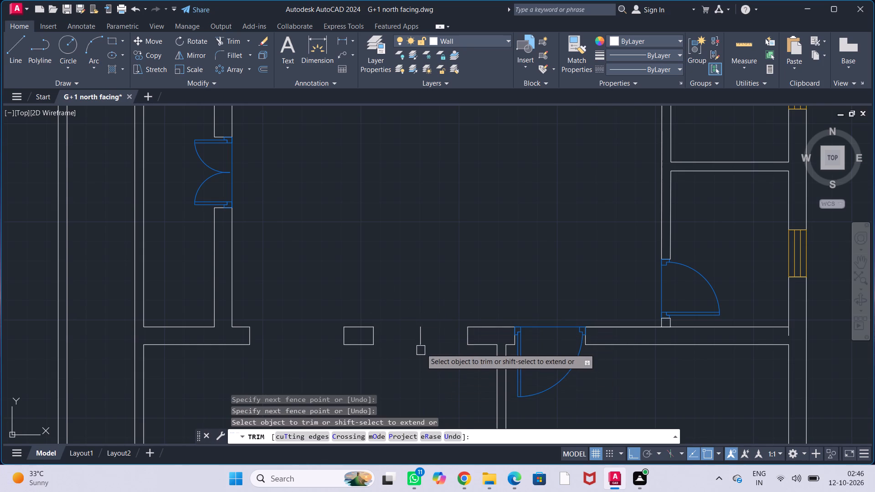
pyautogui.click(421, 343)
pyautogui.press('Escape')
pyautogui.press('Escape')
pyautogui.press('Escape')
pyautogui.press('Escape')
pyautogui.press('Escape')
# Copy the double door from the east plan's south wall into the west opening of the cross wall, aligned with its southwest corner.
pyautogui.scroll(-4, 419, 349)
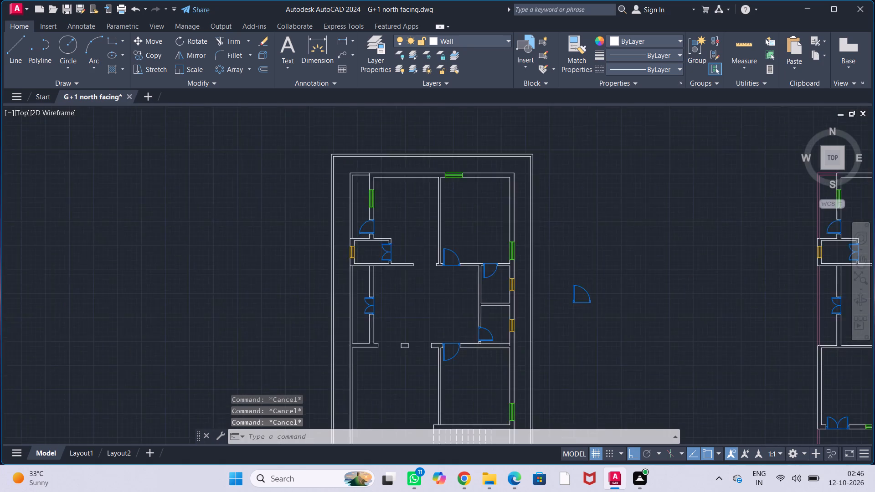
pyautogui.moveTo(414, 360); pyautogui.dragTo(389, 332, button='middle')
pyautogui.scroll(3, 689, 392)
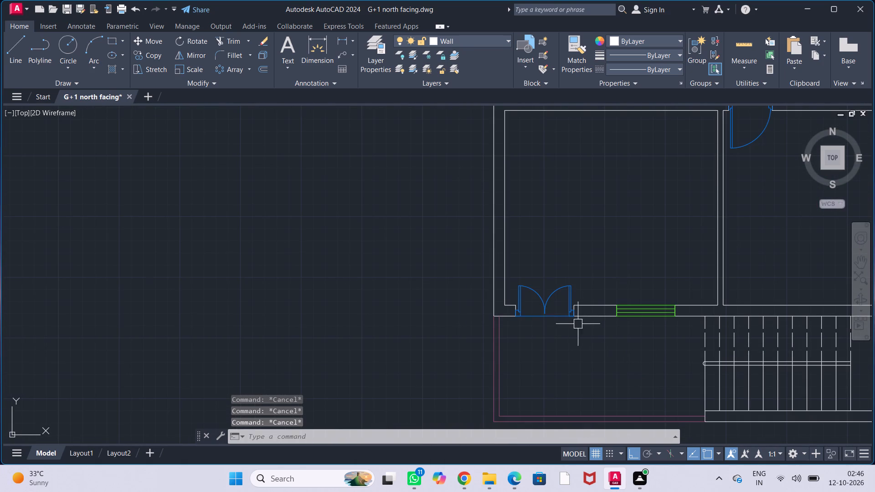
pyautogui.click(558, 316)
pyautogui.write('CO')
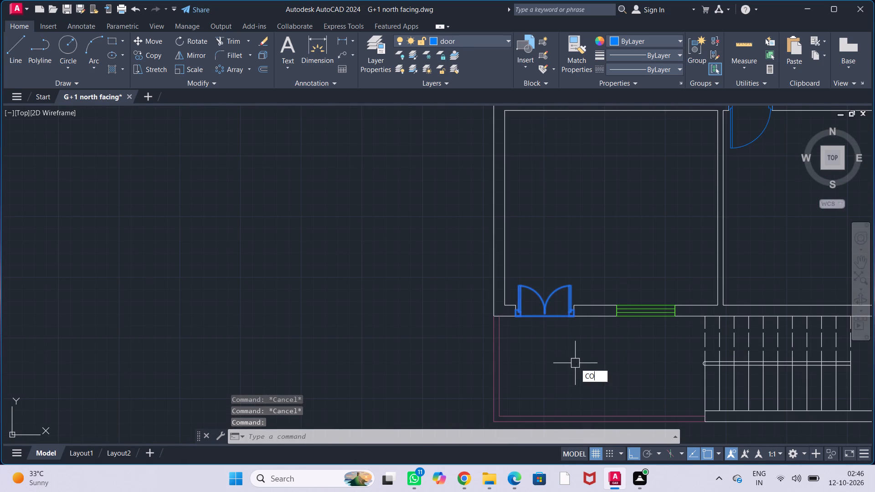
pyautogui.press('Return')
pyautogui.scroll(3, 545, 352)
pyautogui.moveTo(497, 262); pyautogui.dragTo(502, 368, button='middle')
pyautogui.click(429, 318)
pyautogui.scroll(-3, 340, 314)
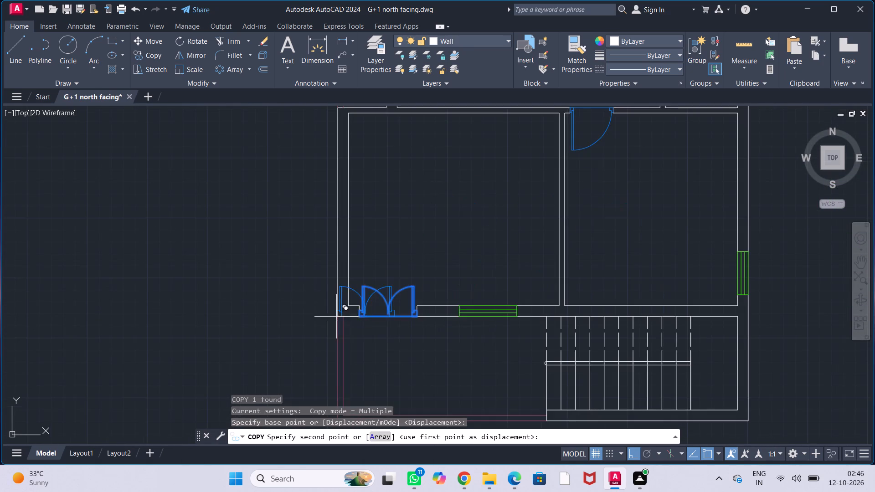
pyautogui.moveTo(299, 292); pyautogui.dragTo(719, 353, button='middle')
pyautogui.scroll(-3, 467, 330)
pyautogui.moveTo(453, 324); pyautogui.dragTo(558, 355, button='middle')
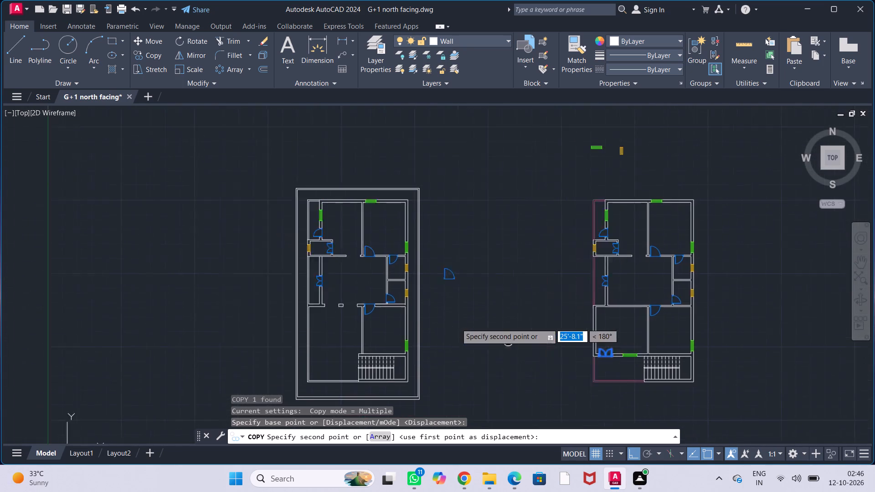
pyautogui.moveTo(558, 355); pyautogui.dragTo(564, 357, button='middle')
pyautogui.scroll(4, 376, 308)
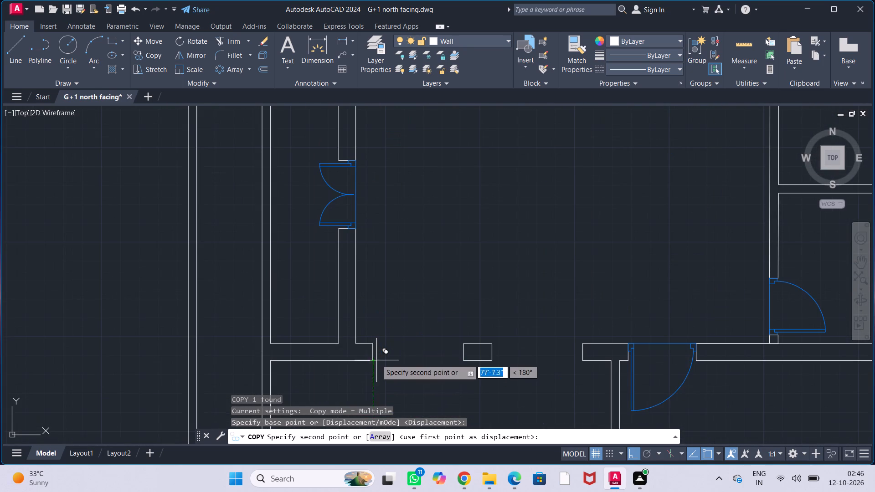
pyautogui.click(376, 358)
pyautogui.press('`')
pyautogui.press('Escape')
pyautogui.press('Escape')
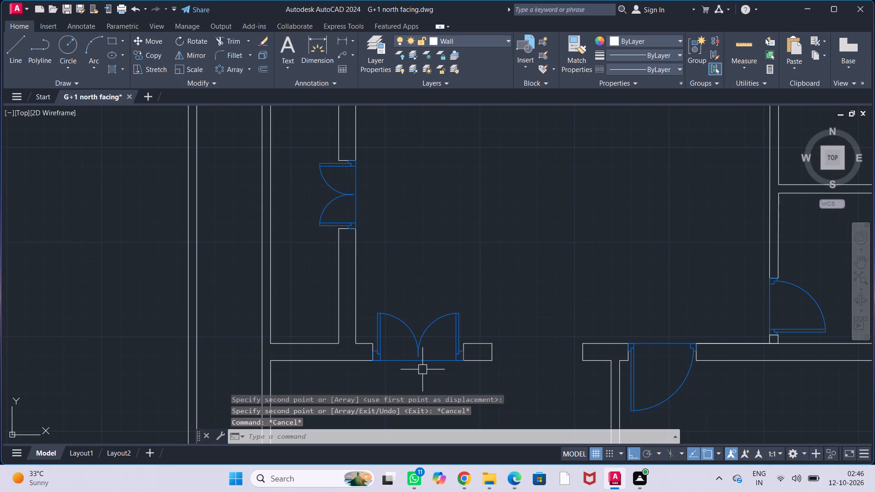
pyautogui.press('Escape')
pyautogui.press('Escape')
pyautogui.press('Escape')
# Copy the green window from the east plan's south wall into the cross wall's second opening, between the double door and single door.
pyautogui.scroll(-2, 427, 364)
pyautogui.scroll(4, 428, 360)
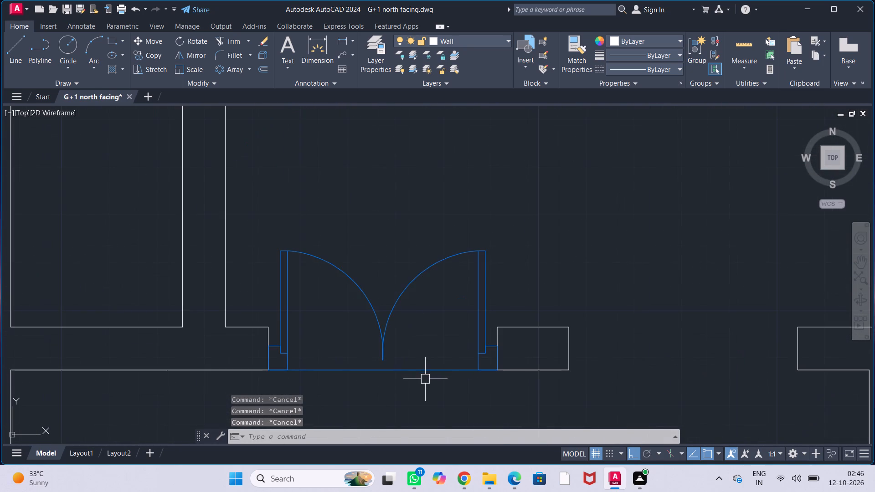
pyautogui.scroll(-3, 424, 381)
pyautogui.moveTo(430, 390); pyautogui.dragTo(410, 284, button='middle')
pyautogui.scroll(-3, 443, 321)
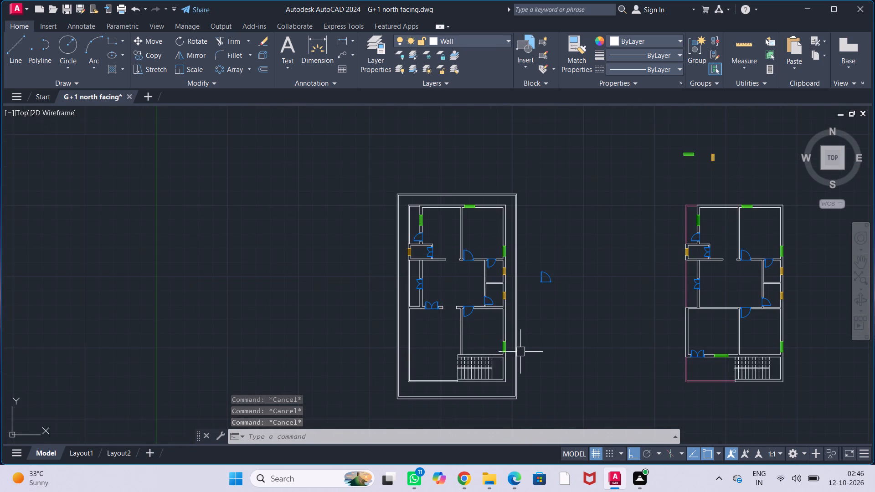
pyautogui.moveTo(547, 354); pyautogui.dragTo(380, 246, button='middle')
pyautogui.scroll(3, 556, 246)
pyautogui.click(552, 253)
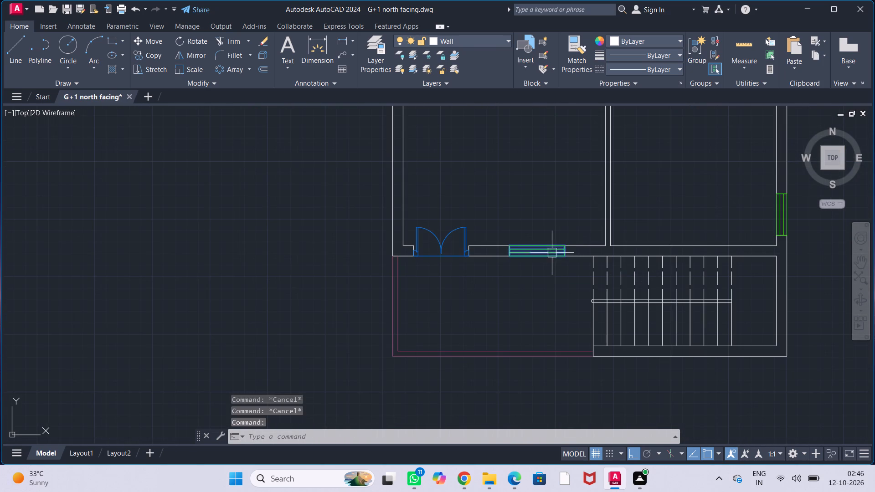
pyautogui.write('CO')
pyautogui.press('Return')
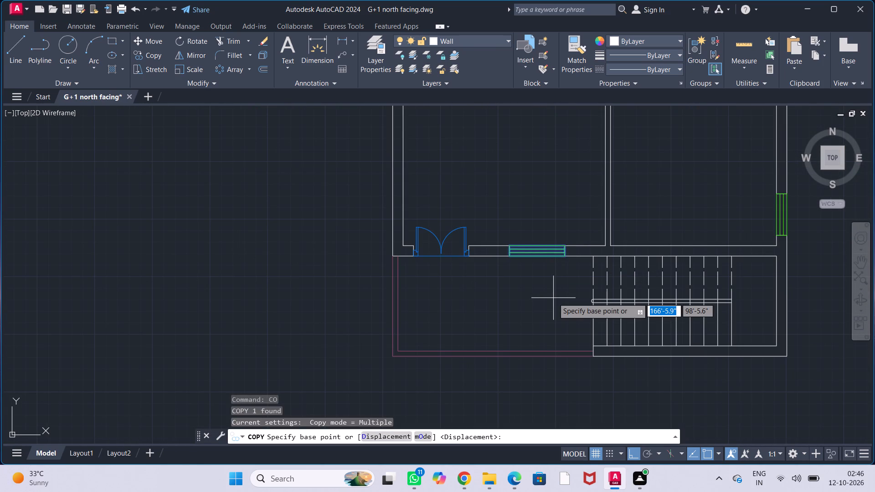
pyautogui.scroll(2, 520, 258)
pyautogui.click(487, 253)
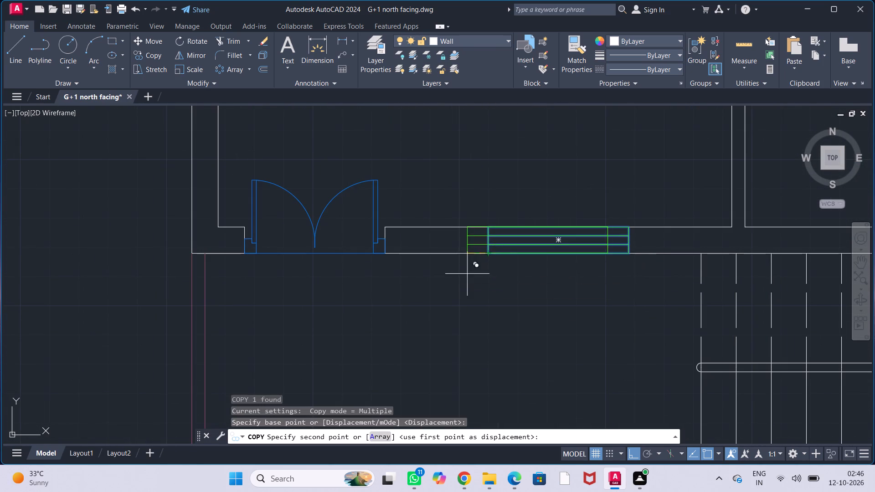
pyautogui.scroll(-5, 425, 285)
pyautogui.moveTo(337, 266); pyautogui.dragTo(613, 364, button='middle')
pyautogui.scroll(2, 467, 342)
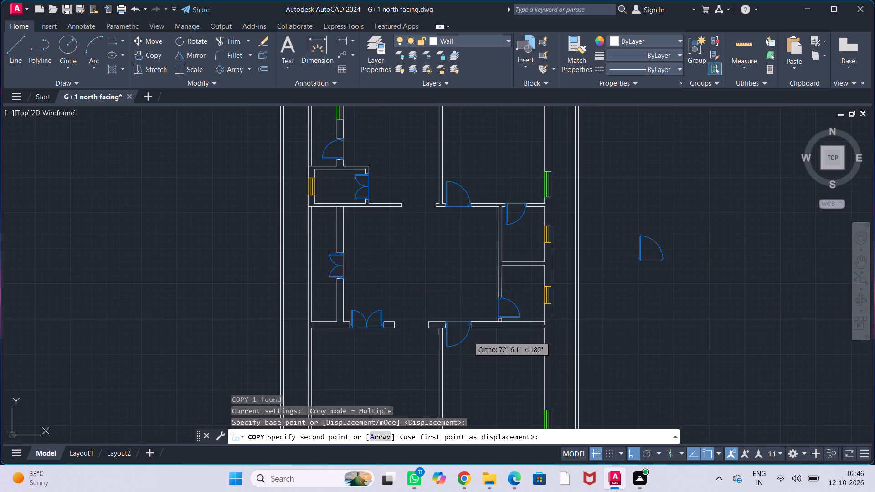
pyautogui.scroll(4, 400, 323)
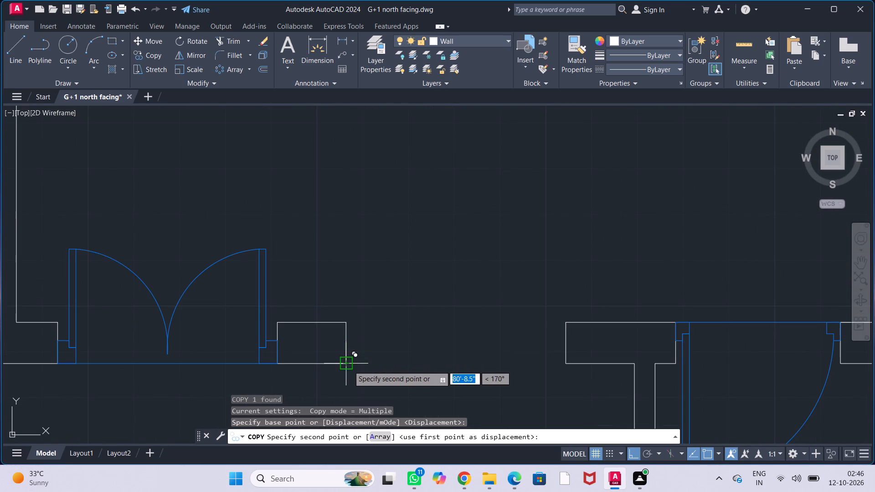
pyautogui.click(349, 366)
pyautogui.press('Escape')
pyautogui.press('Escape')
pyautogui.press('Escape')
pyautogui.press('Escape')
pyautogui.press('Escape')
# Erase the spare single door between the two plans and the spare green and yellow windows north of the east plan.
pyautogui.scroll(-3, 406, 376)
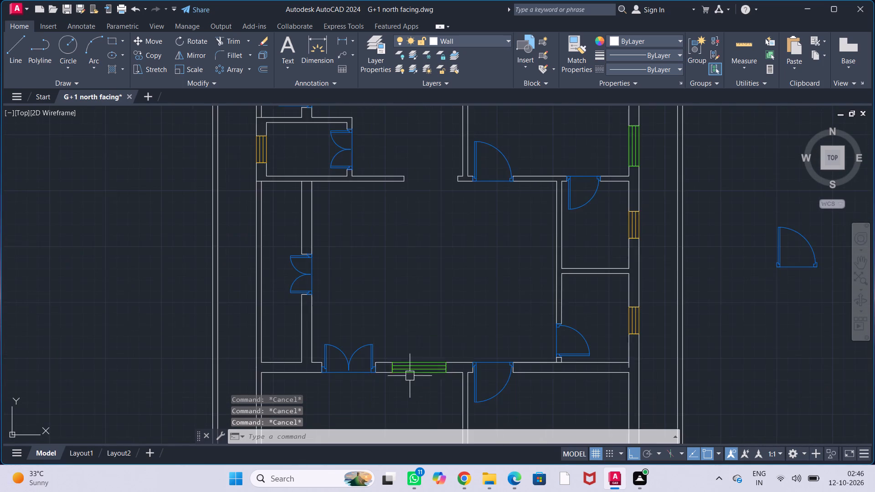
pyautogui.scroll(-1, 419, 376)
pyautogui.click(666, 302)
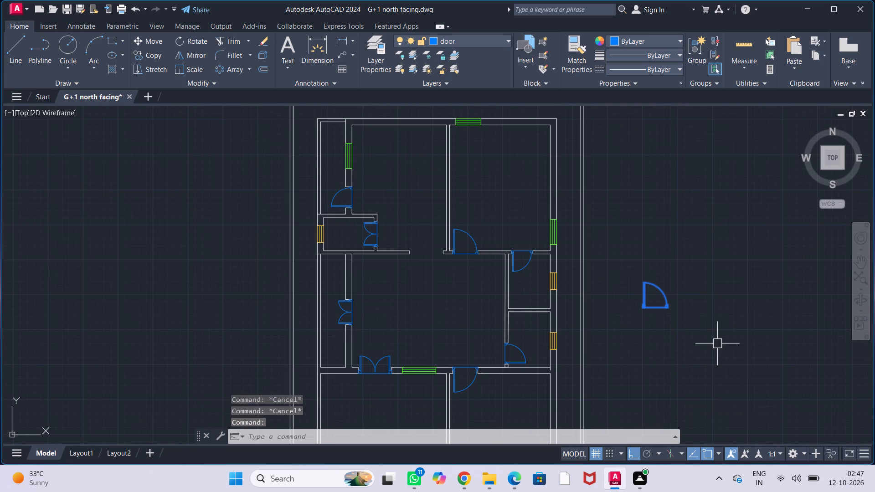
pyautogui.press('Delete')
pyautogui.scroll(-2, 717, 343)
pyautogui.moveTo(729, 335); pyautogui.dragTo(477, 313, button='middle')
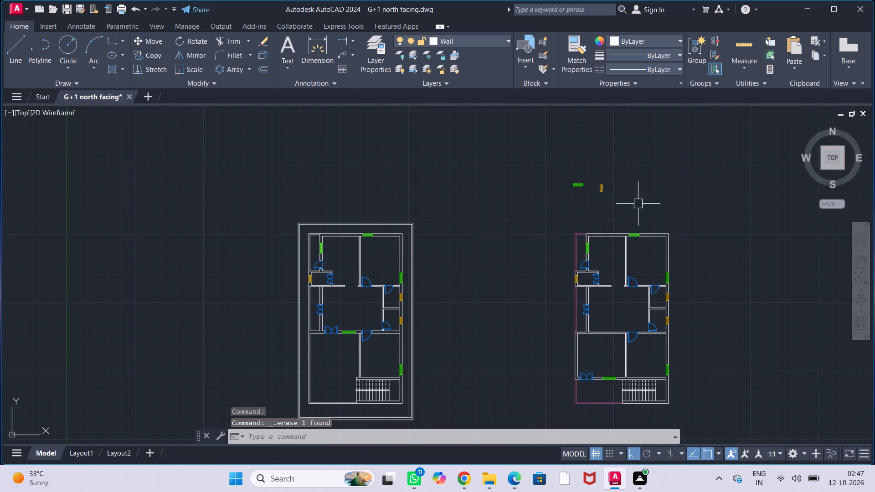
pyautogui.click(639, 204)
pyautogui.click(553, 176)
pyautogui.press('Delete')
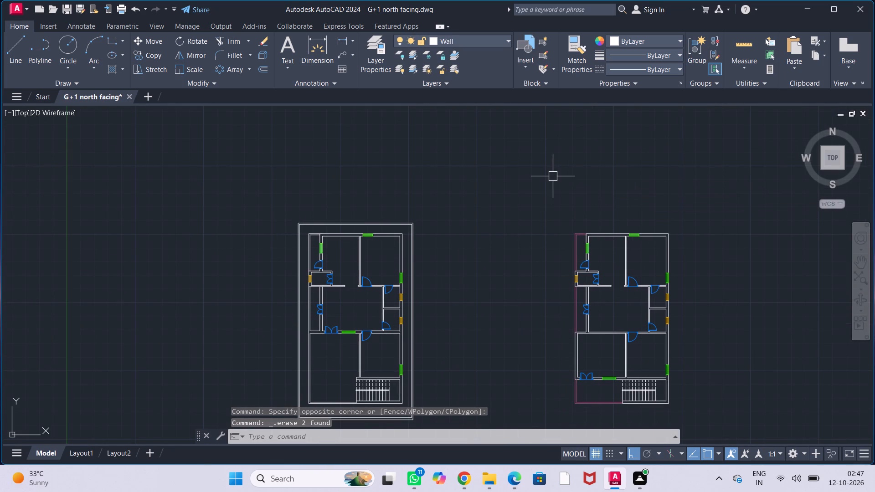
# Extend the west plan's cross wall south face westward to meet the outer face of the west wall.
pyautogui.moveTo(510, 282); pyautogui.dragTo(515, 233, button='middle')
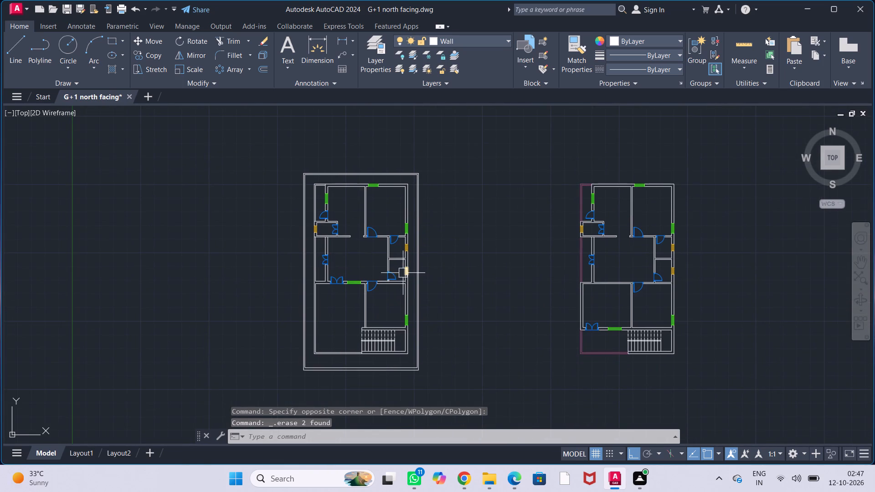
pyautogui.scroll(2, 353, 284)
pyautogui.moveTo(327, 298); pyautogui.dragTo(364, 299, button='middle')
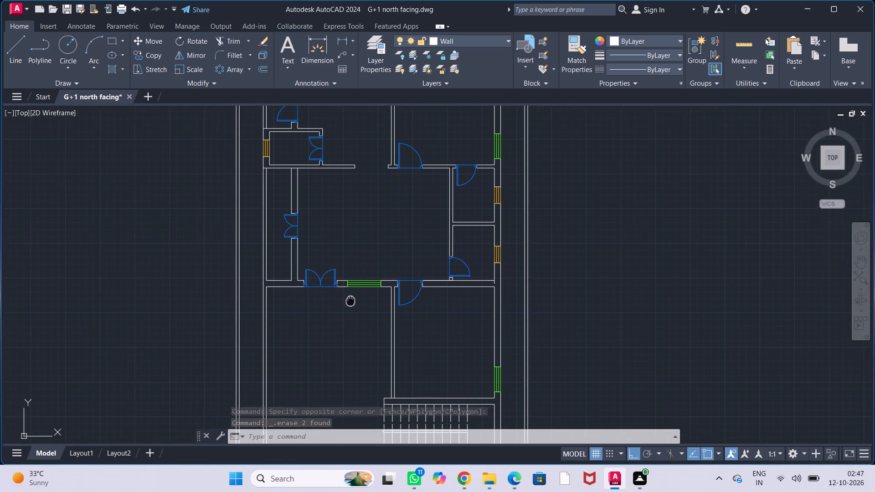
pyautogui.moveTo(364, 299); pyautogui.dragTo(373, 296, button='middle')
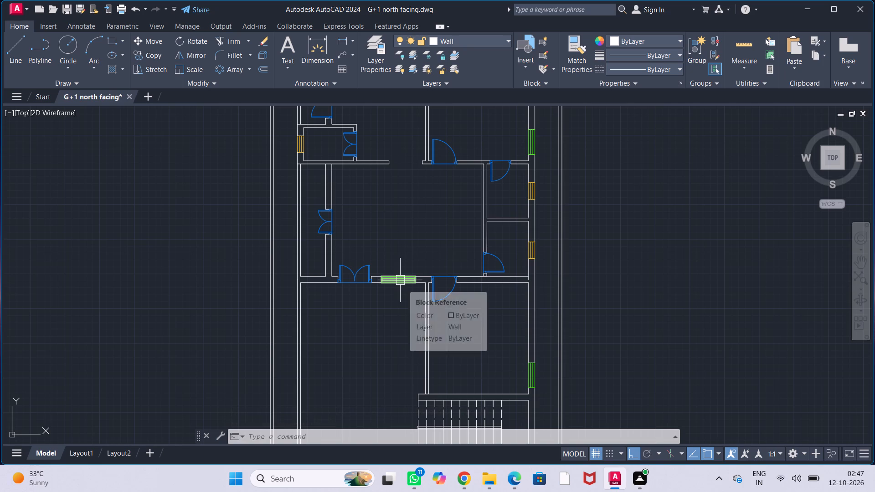
pyautogui.moveTo(345, 348); pyautogui.dragTo(356, 236, button='middle')
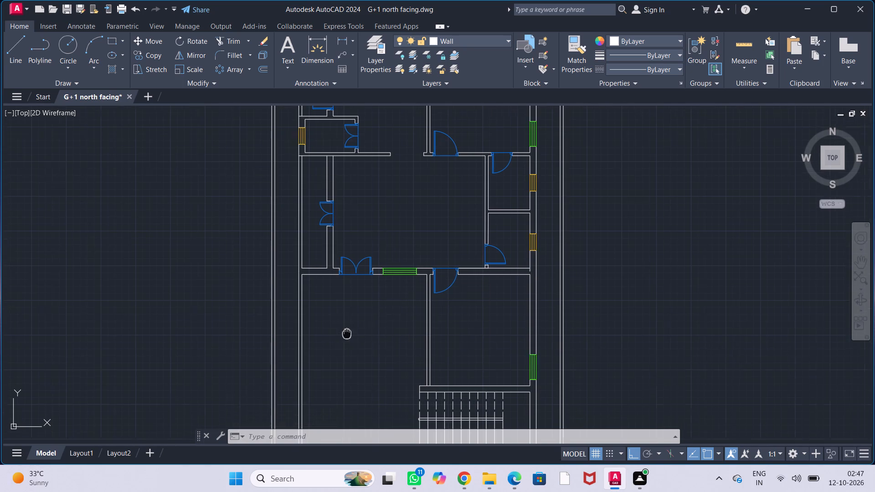
pyautogui.moveTo(356, 236); pyautogui.dragTo(357, 233, button='middle')
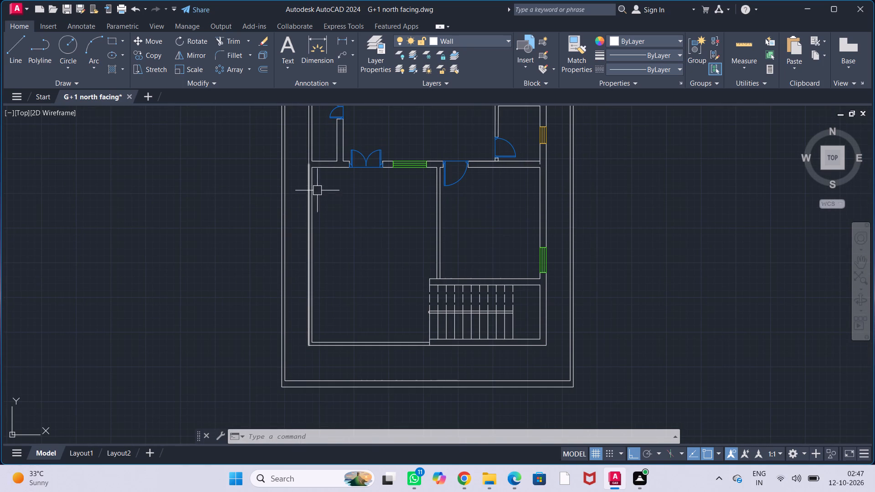
pyautogui.moveTo(322, 246); pyautogui.dragTo(318, 333, button='middle')
pyautogui.scroll(3, 304, 252)
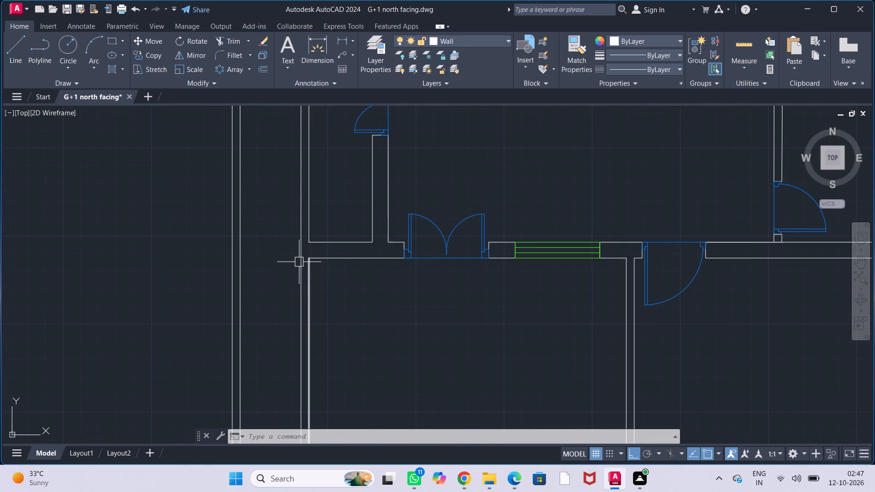
pyautogui.scroll(2, 298, 261)
pyautogui.click(300, 241)
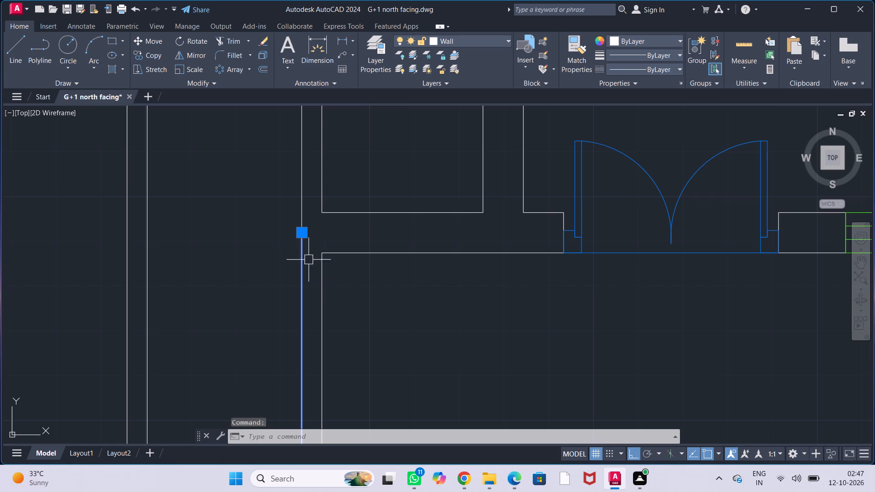
pyautogui.press('Escape')
pyautogui.press('Escape')
pyautogui.click(397, 255)
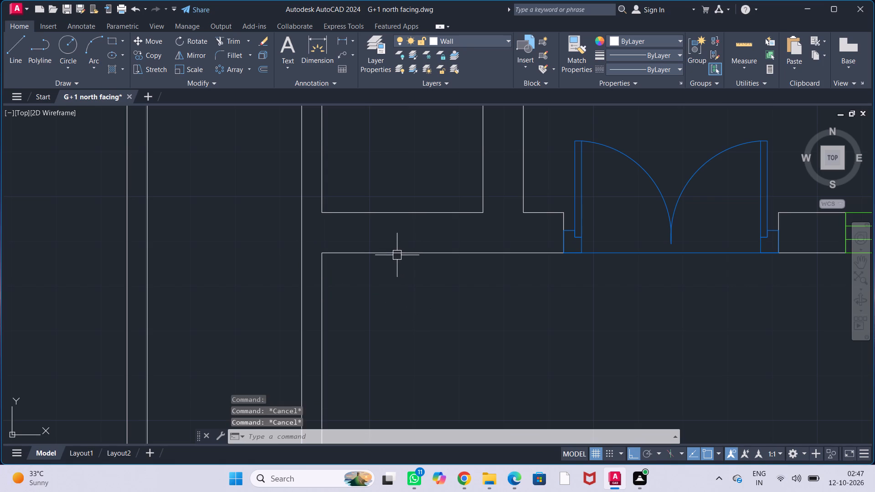
pyautogui.click(326, 251)
pyautogui.click(303, 251)
pyautogui.press('Escape')
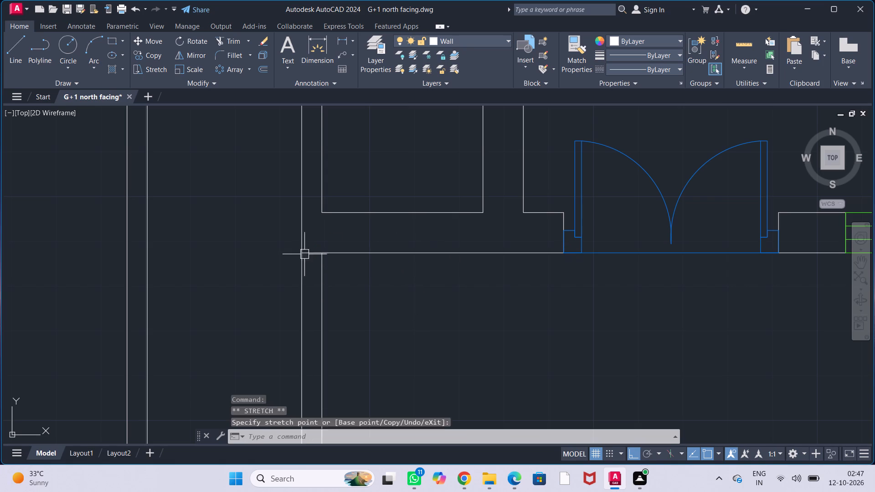
pyautogui.press('Escape')
# Stretch the ends of the two outer west wall lines to meet at the cross wall's south face.
pyautogui.click(301, 240)
pyautogui.click(300, 232)
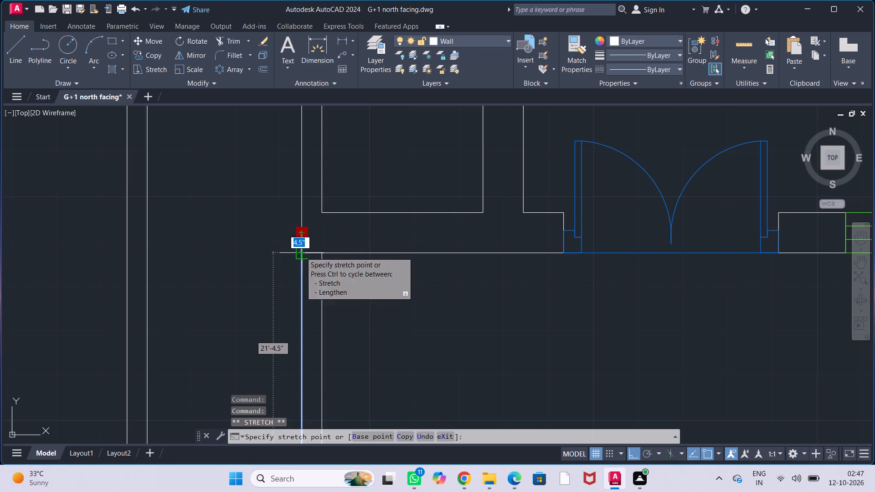
pyautogui.click(301, 252)
pyautogui.press('Escape')
pyautogui.press('Escape')
pyautogui.click(299, 225)
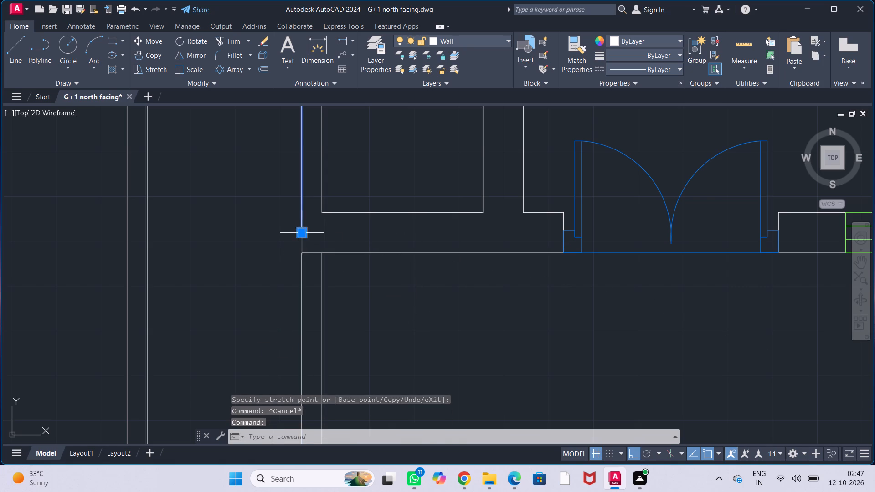
pyautogui.click(301, 232)
pyautogui.click(304, 251)
pyautogui.press('Escape')
pyautogui.press('Escape')
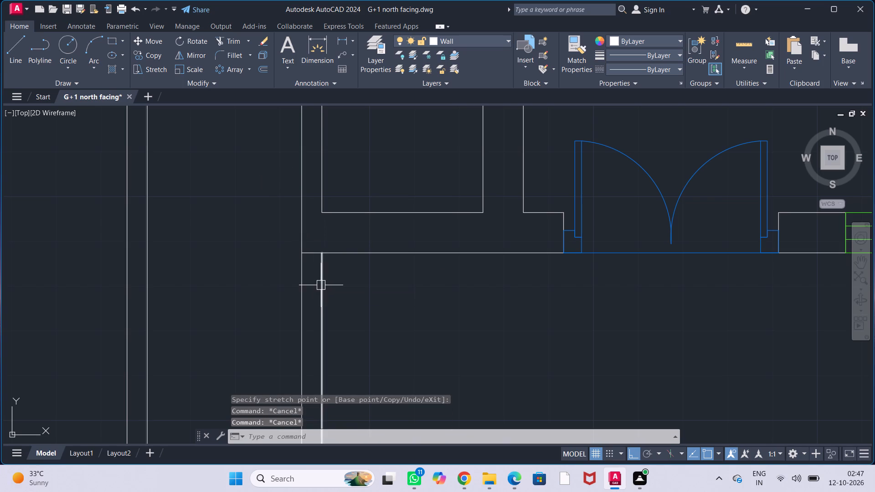
# Shorten the west plan's outer south wall line from its east end back to the staircase's southwest corner.
pyautogui.scroll(-2, 394, 282)
pyautogui.moveTo(418, 310); pyautogui.dragTo(368, 194, button='middle')
pyautogui.scroll(-2, 368, 209)
pyautogui.moveTo(416, 269); pyautogui.dragTo(382, 214, button='middle')
pyautogui.click(408, 312)
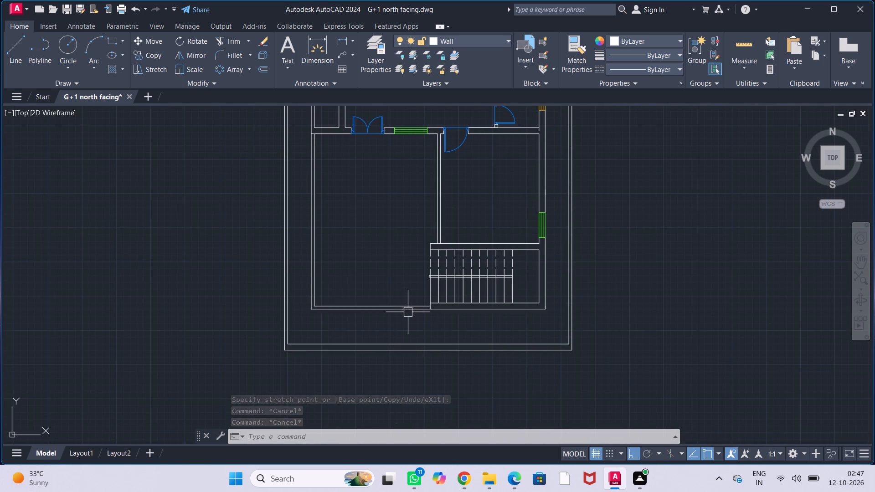
pyautogui.scroll(3, 439, 315)
pyautogui.scroll(-1, 468, 313)
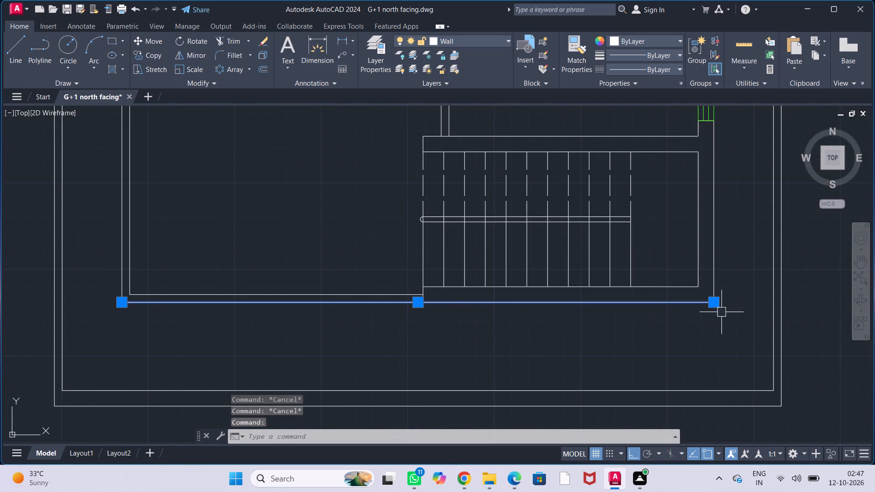
pyautogui.click(713, 303)
pyautogui.scroll(3, 405, 301)
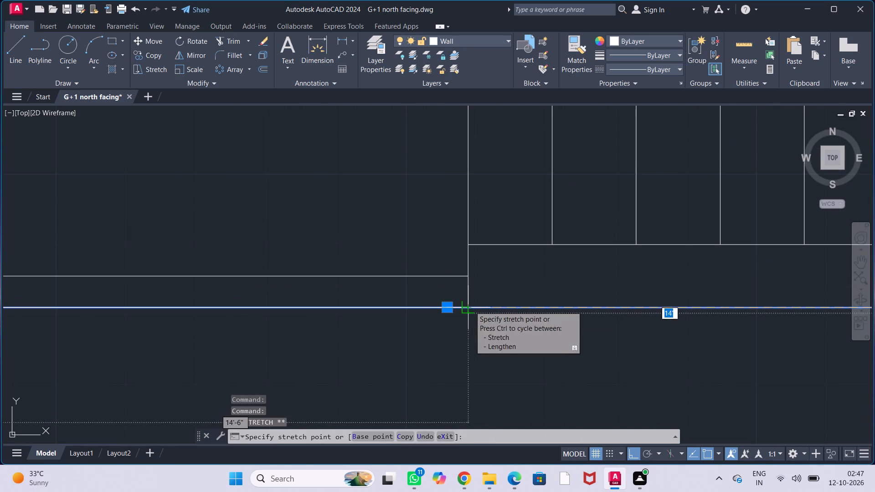
pyautogui.click(470, 305)
pyautogui.press('Escape')
pyautogui.press('Escape')
pyautogui.press('Escape')
pyautogui.press('Escape')
# Draw a separate outer wall line south of the staircase, from its southwest corner to the plan's southeast corner.
pyautogui.scroll(-4, 502, 337)
pyautogui.moveTo(517, 345); pyautogui.dragTo(511, 343, button='middle')
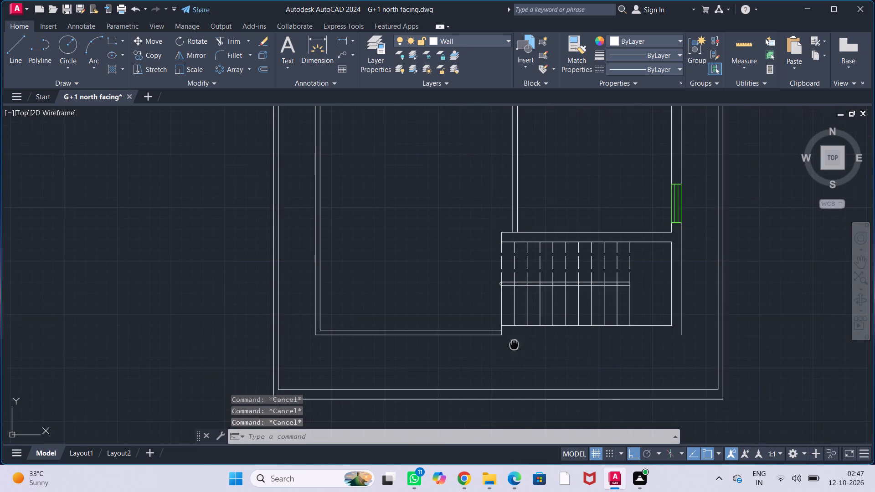
pyautogui.moveTo(511, 343); pyautogui.dragTo(462, 330, button='middle')
pyautogui.press('l')
pyautogui.press('Return')
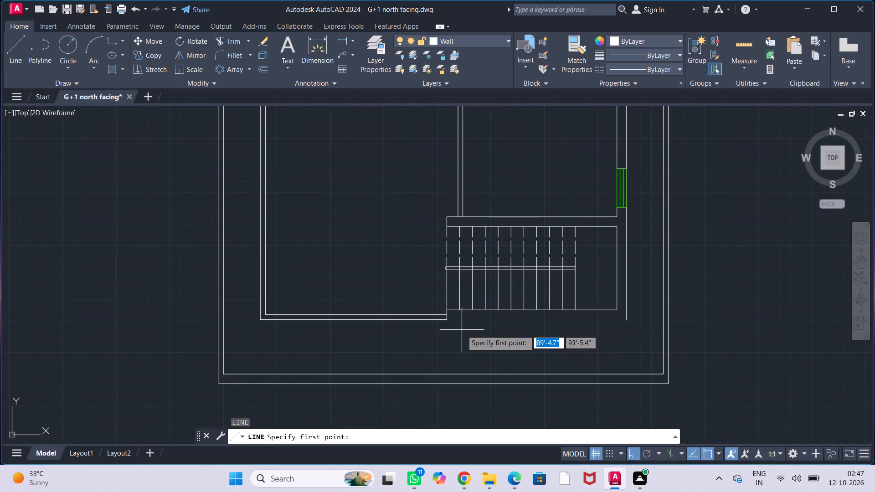
pyautogui.scroll(2, 460, 338)
pyautogui.moveTo(426, 294); pyautogui.dragTo(430, 297)
pyautogui.scroll(-2, 676, 337)
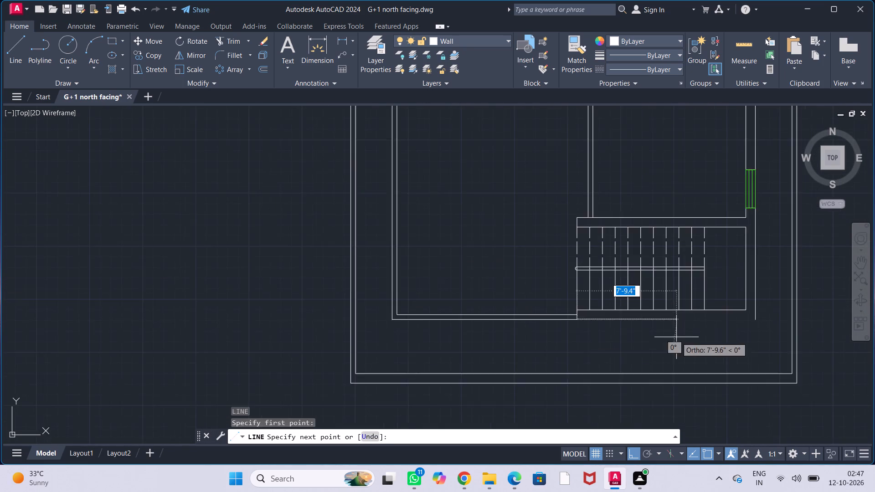
pyautogui.moveTo(678, 336); pyautogui.dragTo(542, 329, button='middle')
pyautogui.scroll(2, 635, 321)
pyautogui.click(592, 302)
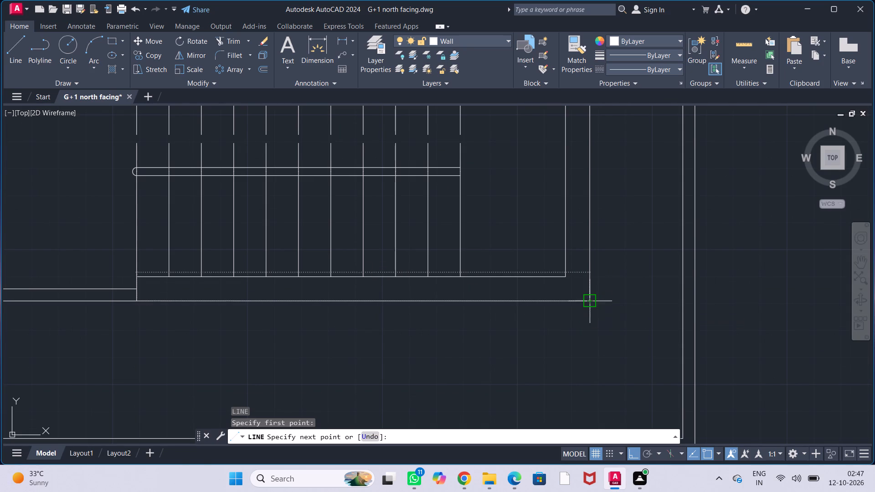
pyautogui.press('Escape')
pyautogui.press('Escape')
pyautogui.press('Escape')
pyautogui.press('Escape')
pyautogui.press('Escape')
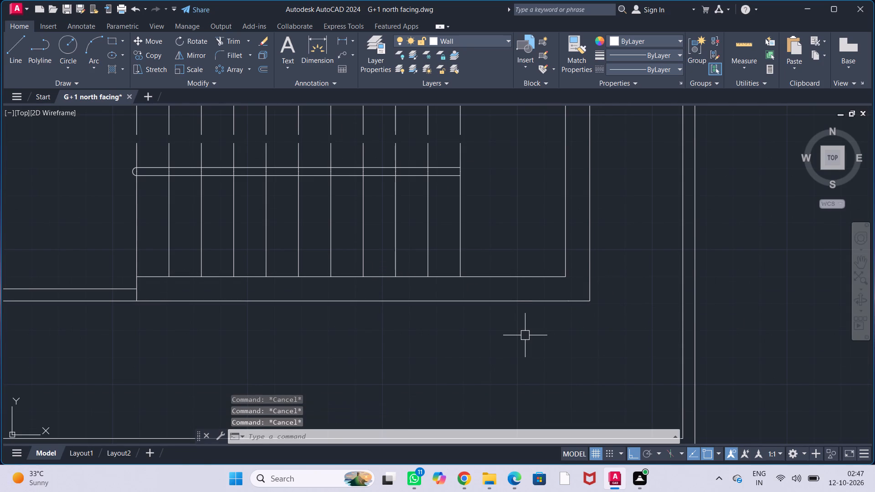
# Move the west and south wall lines enclosing the southwest open area to the railing layer.
pyautogui.scroll(-3, 518, 335)
pyautogui.moveTo(515, 338); pyautogui.dragTo(558, 368, button='middle')
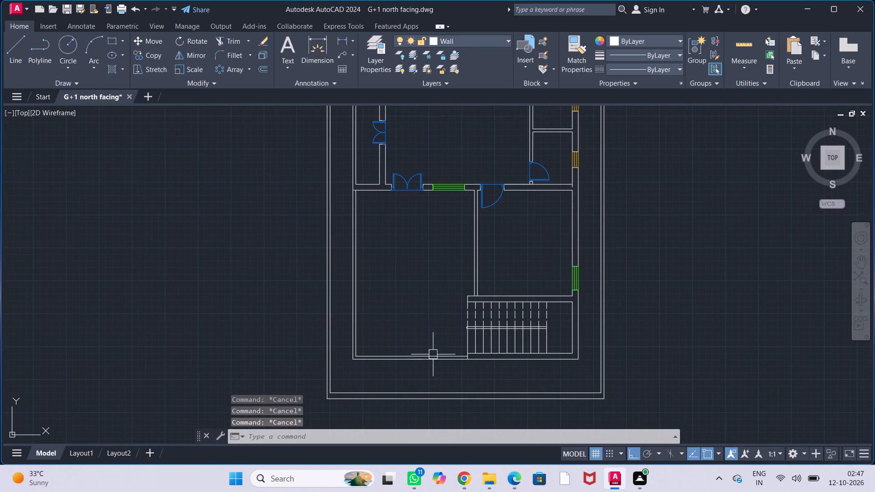
pyautogui.click(429, 371)
pyautogui.click(341, 315)
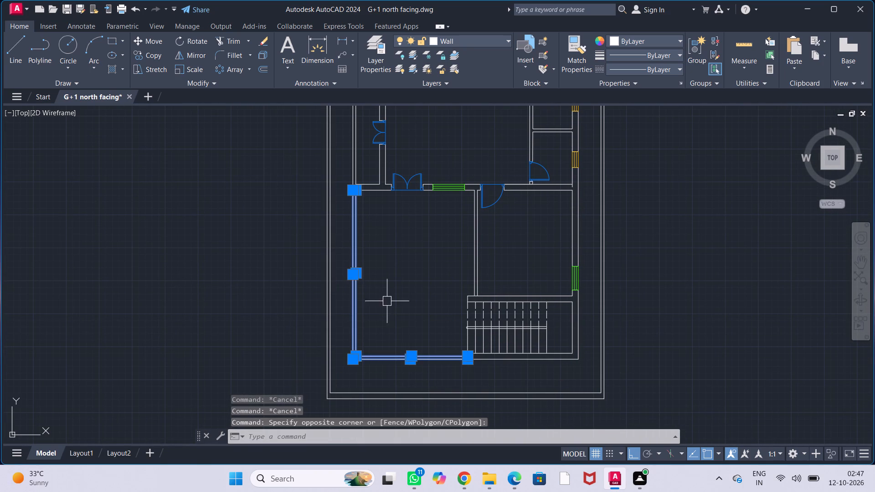
pyautogui.click(480, 42)
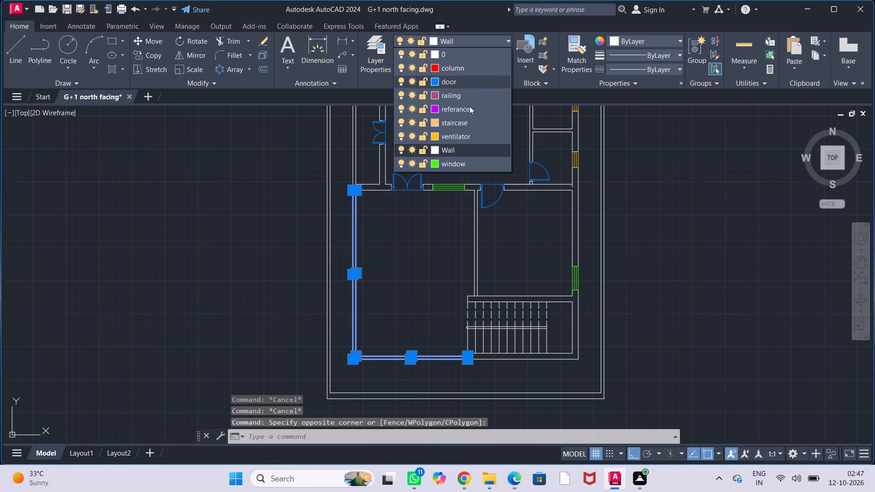
pyautogui.click(473, 97)
pyautogui.press('Escape')
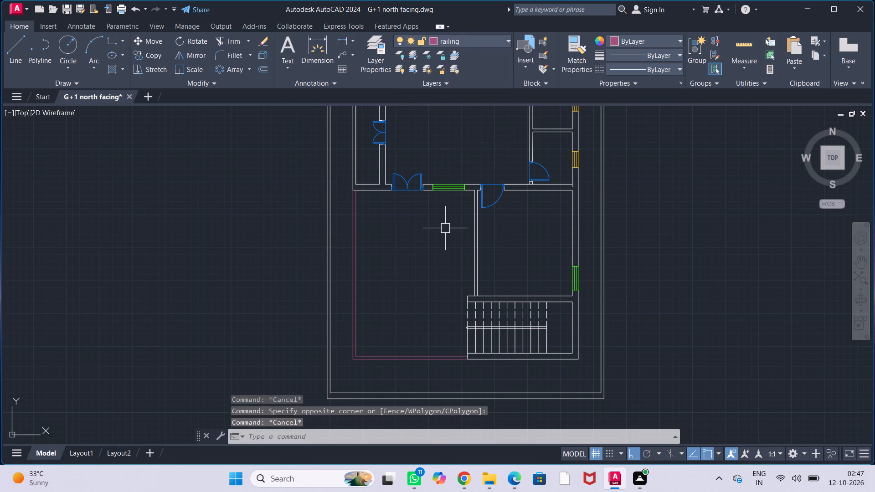
pyautogui.press('Escape')
pyautogui.press('Escape')
pyautogui.press('Escape')
# Extend the cross wall's north face westward from the inner to the outer face of the west wall.
pyautogui.scroll(-2, 434, 239)
pyautogui.moveTo(434, 252); pyautogui.dragTo(444, 343, button='middle')
pyautogui.scroll(3, 431, 300)
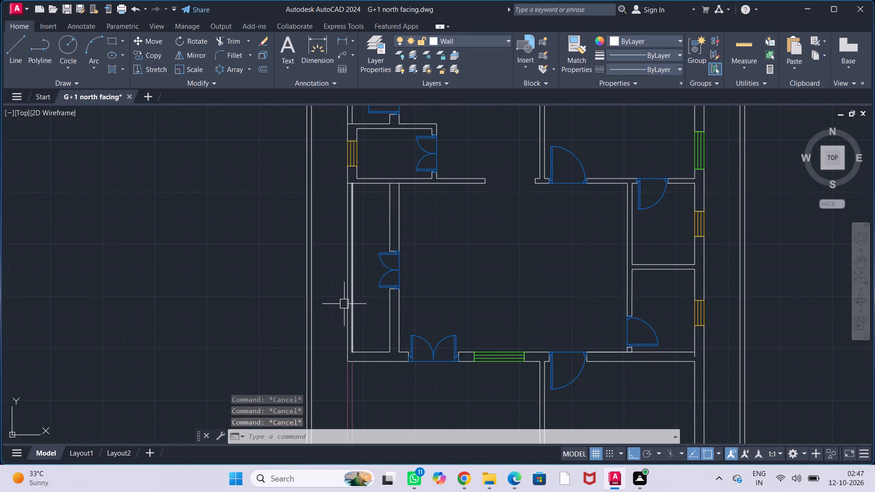
pyautogui.moveTo(367, 333); pyautogui.dragTo(355, 304, button='middle')
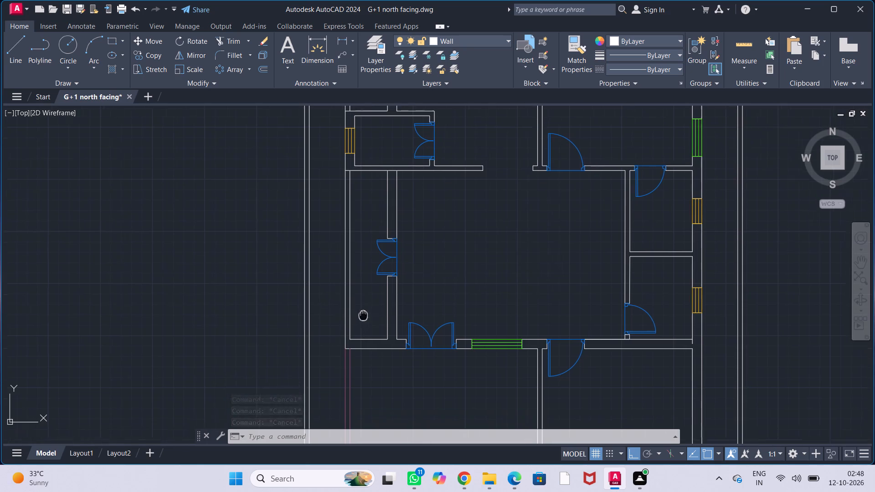
pyautogui.moveTo(355, 304); pyautogui.dragTo(352, 302, button='middle')
pyautogui.scroll(2, 346, 317)
pyautogui.click(355, 331)
pyautogui.click(319, 328)
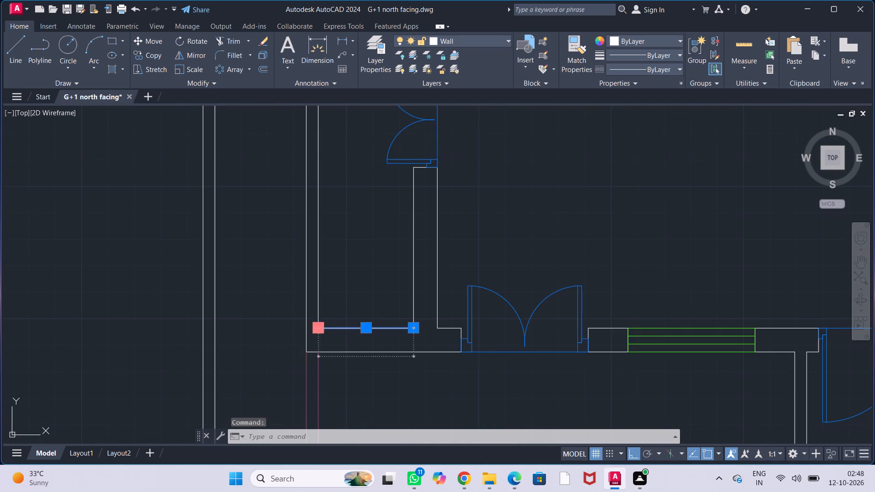
pyautogui.click(304, 328)
pyautogui.press('Escape')
pyautogui.press('Escape')
pyautogui.press('Escape')
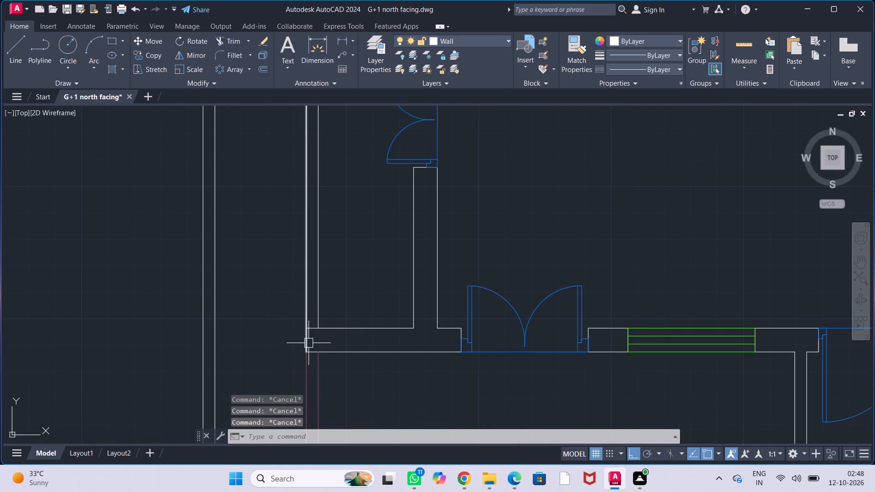
# Shorten the outer west wall line by 9" so it ends at the cross wall's north face.
pyautogui.click(308, 343)
pyautogui.click(308, 354)
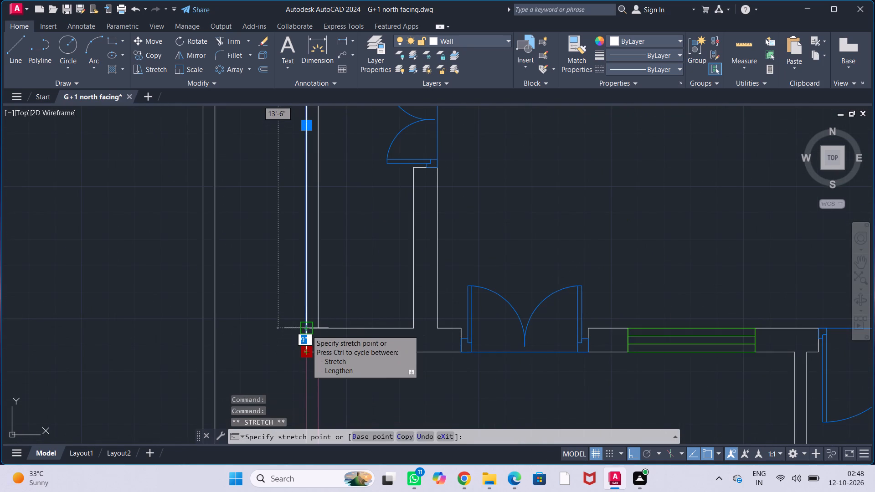
pyautogui.click(307, 330)
pyautogui.press('Escape')
pyautogui.press('Escape')
pyautogui.press('Escape')
# Draw a line closing the cross wall's west end between its north and south faces.
pyautogui.moveTo(332, 348); pyautogui.dragTo(320, 330, button='middle')
pyautogui.scroll(2, 319, 331)
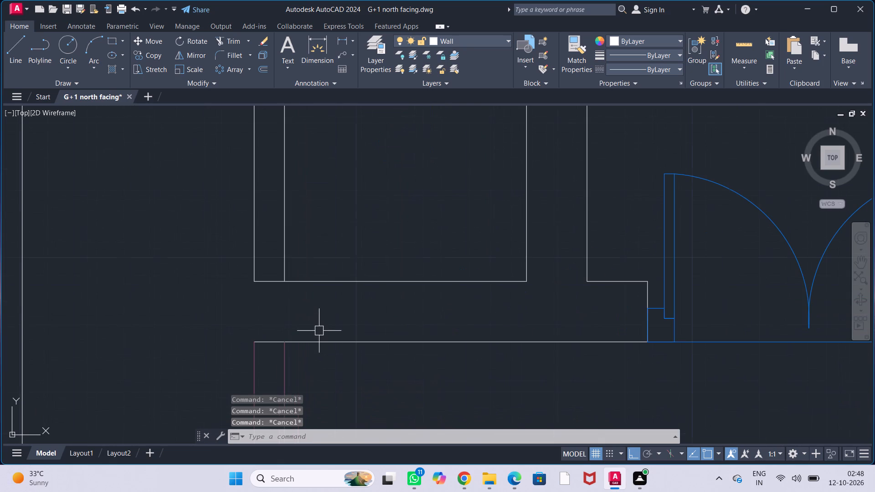
pyautogui.press('l')
pyautogui.press('Return')
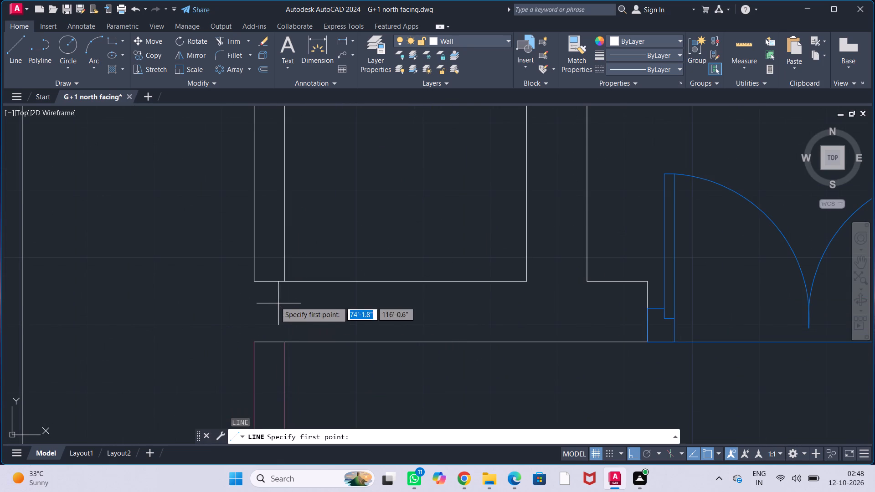
pyautogui.click(252, 282)
pyautogui.click(252, 344)
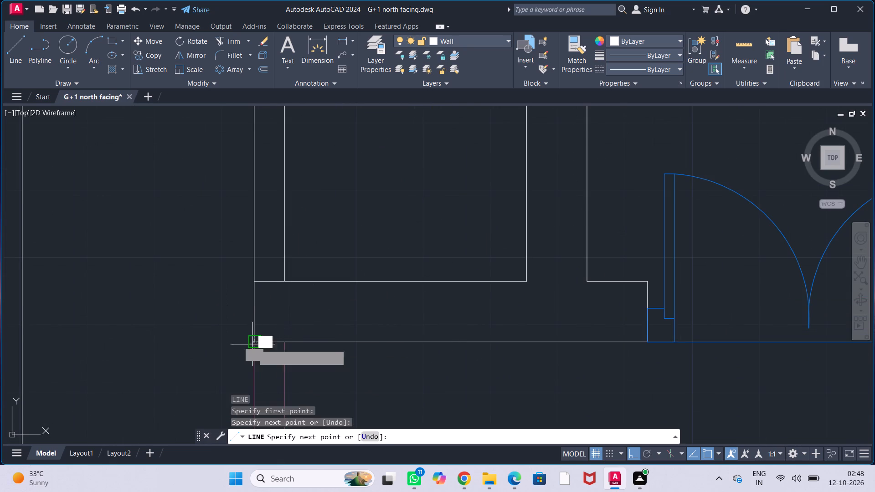
pyautogui.press('Escape')
pyautogui.press('Escape')
pyautogui.press('Escape')
pyautogui.press('Escape')
pyautogui.press('Escape')
# Move the double boundary lines of the northwest balcony and the open strip south of the west toilet to the railing layer.
pyautogui.scroll(-2, 294, 323)
pyautogui.moveTo(332, 271); pyautogui.dragTo(340, 347, button='middle')
pyautogui.scroll(-2, 341, 351)
pyautogui.moveTo(343, 300); pyautogui.dragTo(309, 427, button='middle')
pyautogui.moveTo(312, 373); pyautogui.dragTo(310, 391, button='middle')
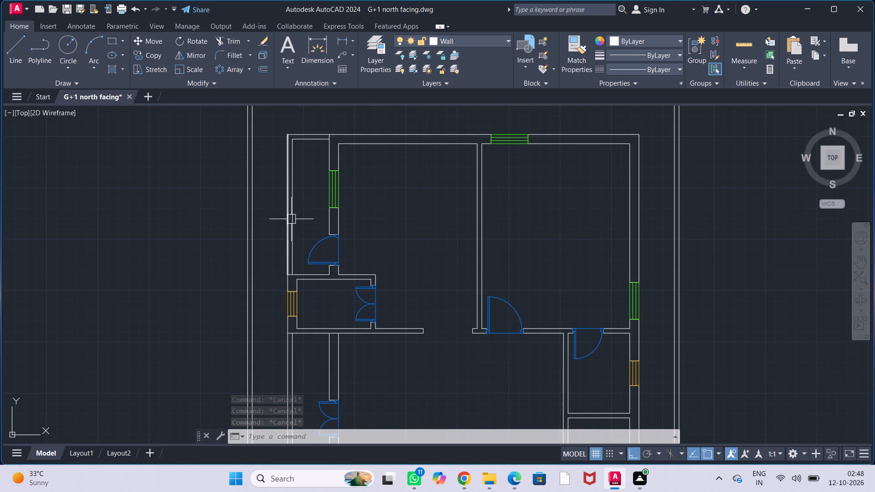
pyautogui.click(305, 169)
pyautogui.click(284, 123)
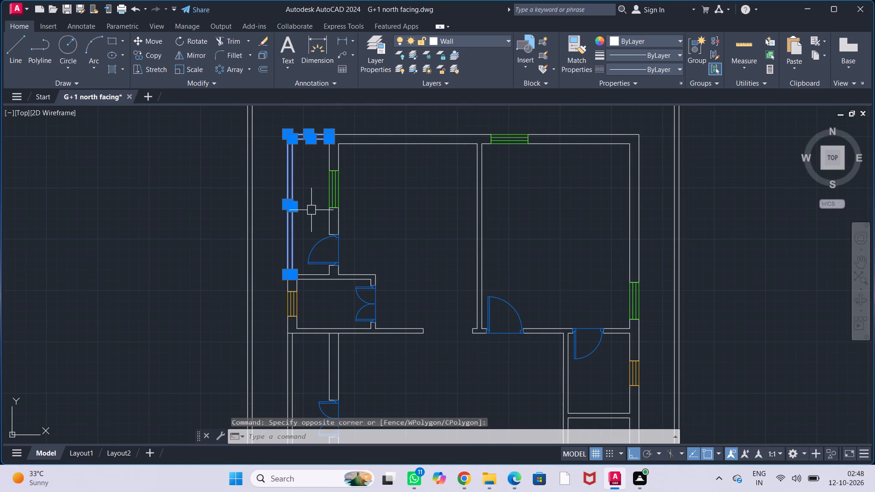
pyautogui.moveTo(307, 221); pyautogui.dragTo(338, 132, button='middle')
pyautogui.click(337, 313)
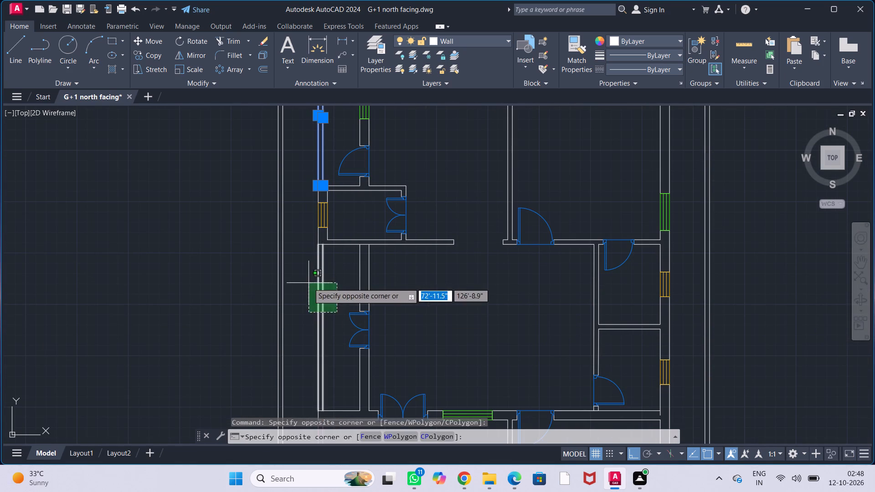
pyautogui.click(309, 283)
pyautogui.click(468, 40)
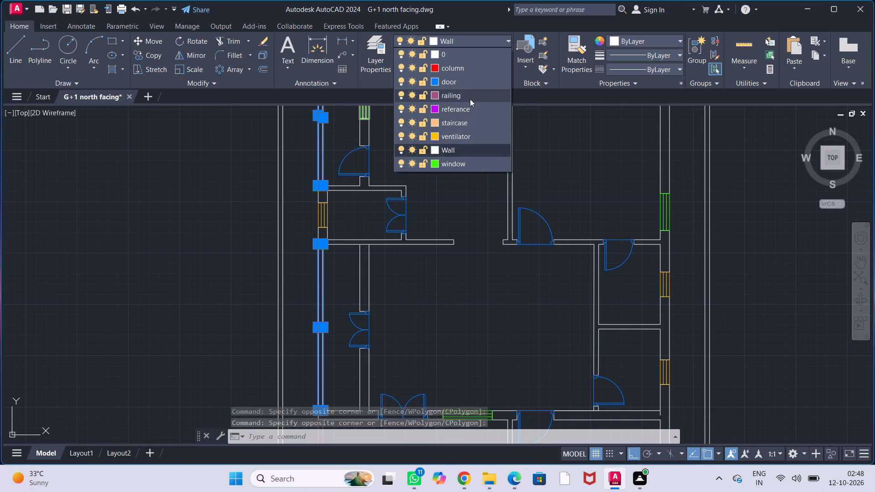
pyautogui.click(470, 99)
pyautogui.press('Escape')
pyautogui.press('Escape')
pyautogui.press('Escape')
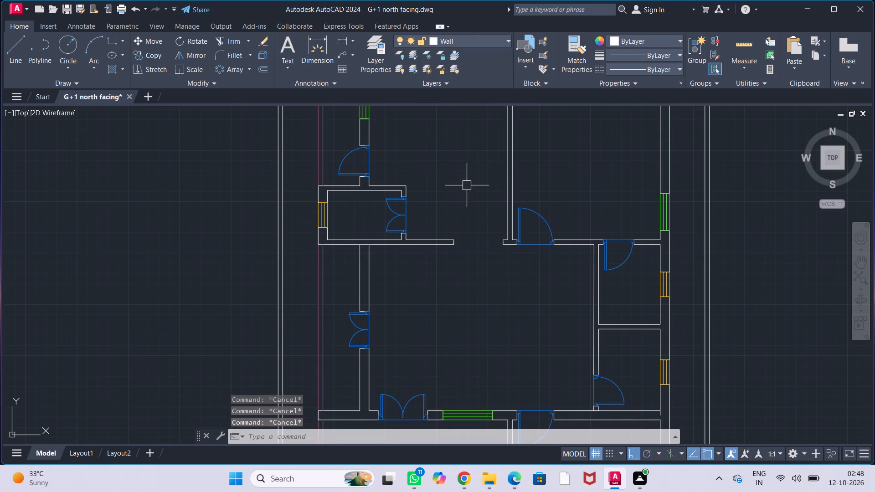
pyautogui.press('Escape')
pyautogui.press('Escape')
# Move the stair treads and central divider of the floor plan inside the compound wall to the staircase layer.
pyautogui.scroll(-2, 467, 185)
pyautogui.moveTo(467, 185); pyautogui.dragTo(432, 214, button='middle')
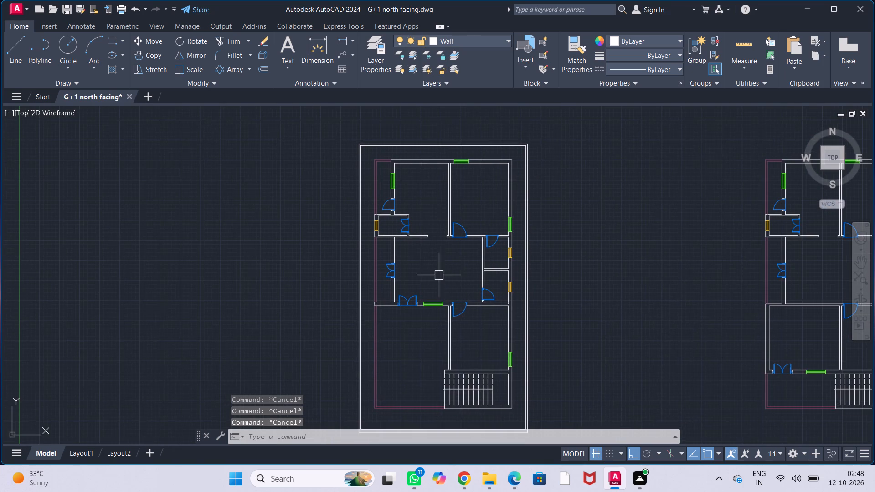
pyautogui.moveTo(439, 274); pyautogui.dragTo(409, 258, button='middle')
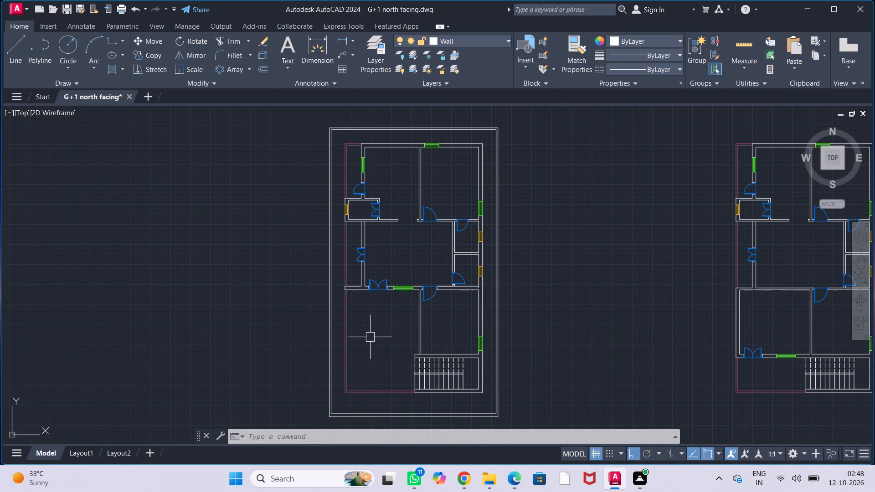
pyautogui.moveTo(383, 341); pyautogui.dragTo(356, 330, button='middle')
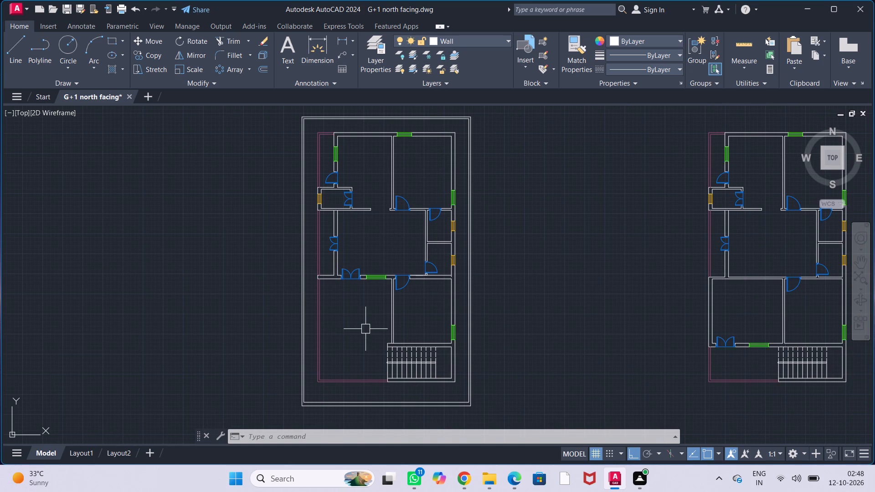
pyautogui.moveTo(350, 338); pyautogui.dragTo(340, 325, button='middle')
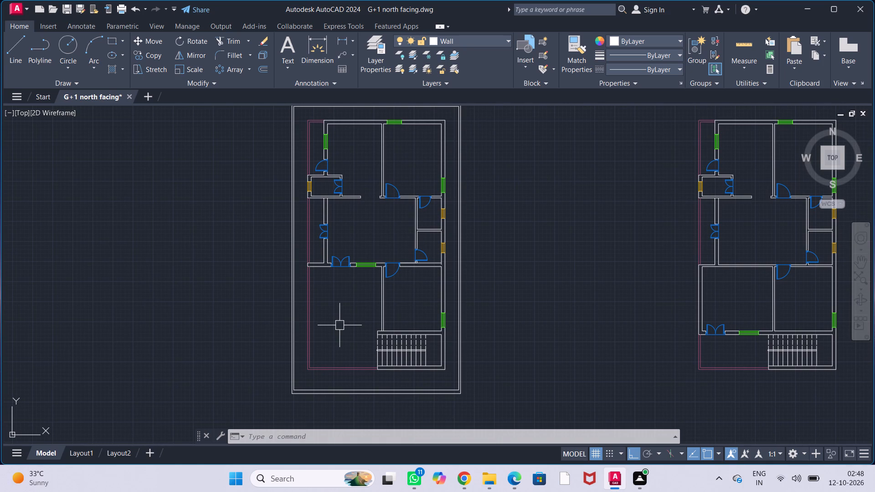
pyautogui.moveTo(340, 324); pyautogui.dragTo(336, 260, button='middle')
pyautogui.moveTo(325, 348); pyautogui.dragTo(321, 329, button='middle')
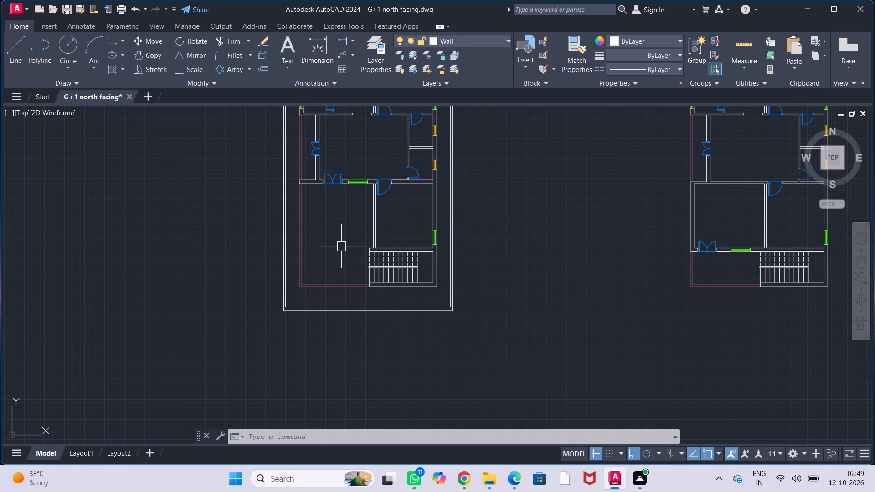
pyautogui.moveTo(343, 236); pyautogui.dragTo(352, 296, button='middle')
pyautogui.moveTo(352, 295); pyautogui.dragTo(328, 254, button='middle')
pyautogui.scroll(3, 353, 295)
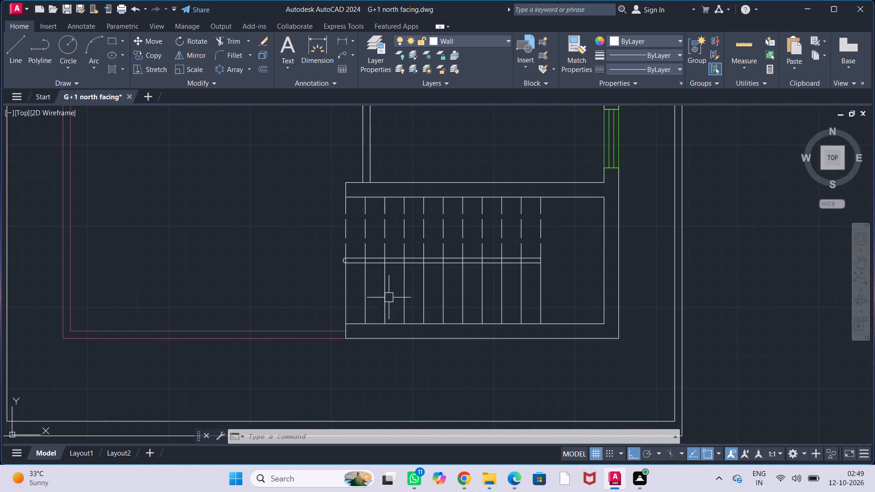
pyautogui.moveTo(566, 308); pyautogui.dragTo(566, 302)
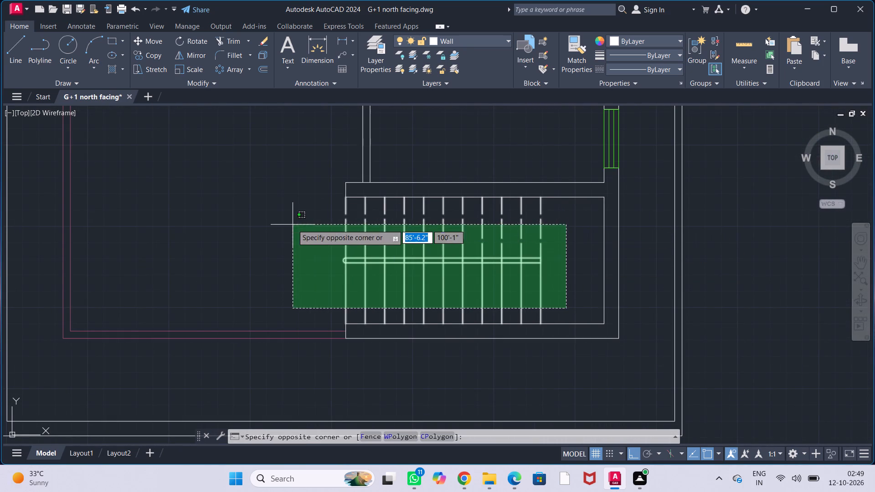
pyautogui.click(293, 225)
pyautogui.click(487, 37)
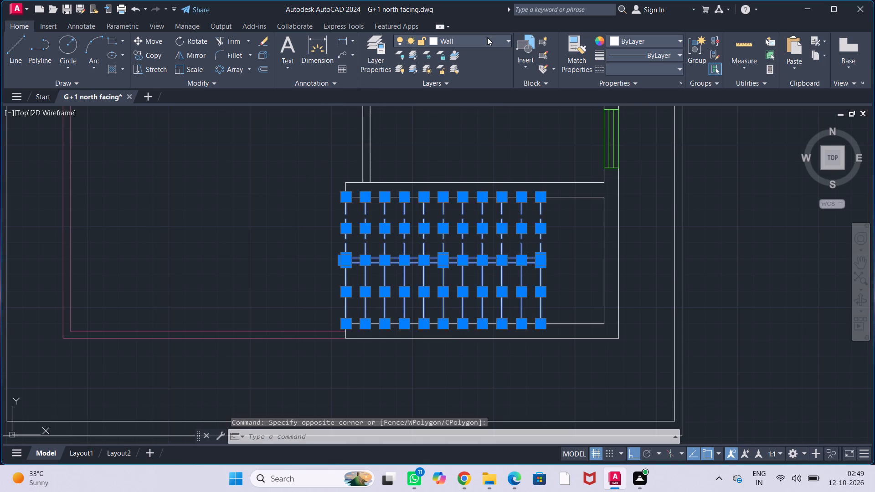
pyautogui.click(482, 117)
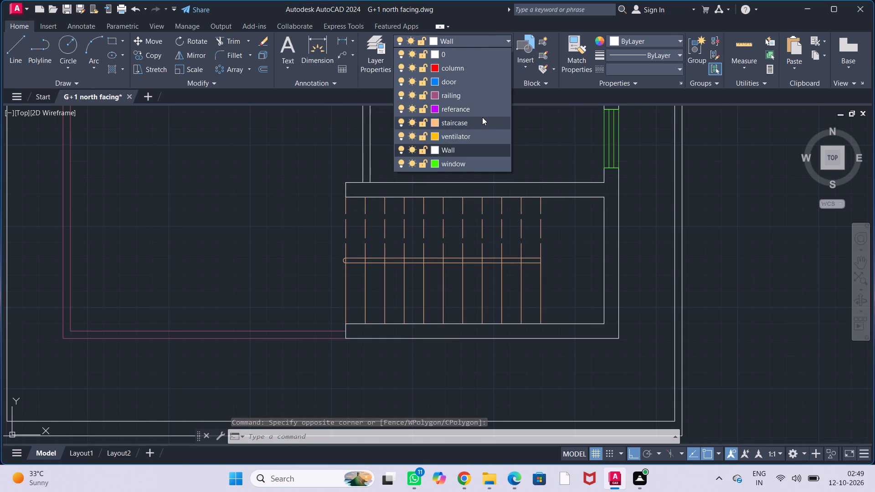
pyautogui.press('Escape')
pyautogui.press('Escape')
pyautogui.press('Escape')
pyautogui.press('Escape')
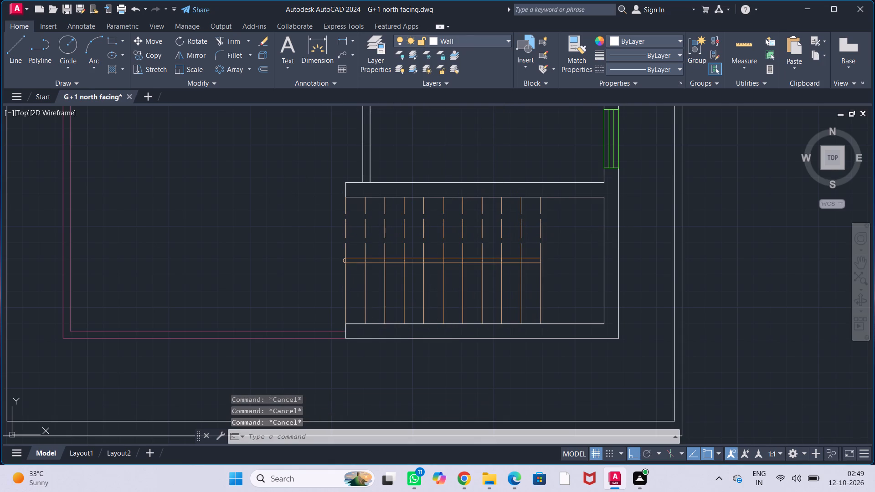
pyautogui.press('Escape')
# Move the stair treads and central divider of the other floor plan, the one without a compound wall, to the staircase layer.
pyautogui.scroll(-2, 610, 231)
pyautogui.moveTo(698, 254); pyautogui.dragTo(396, 288, button='middle')
pyautogui.moveTo(477, 308); pyautogui.dragTo(350, 279, button='middle')
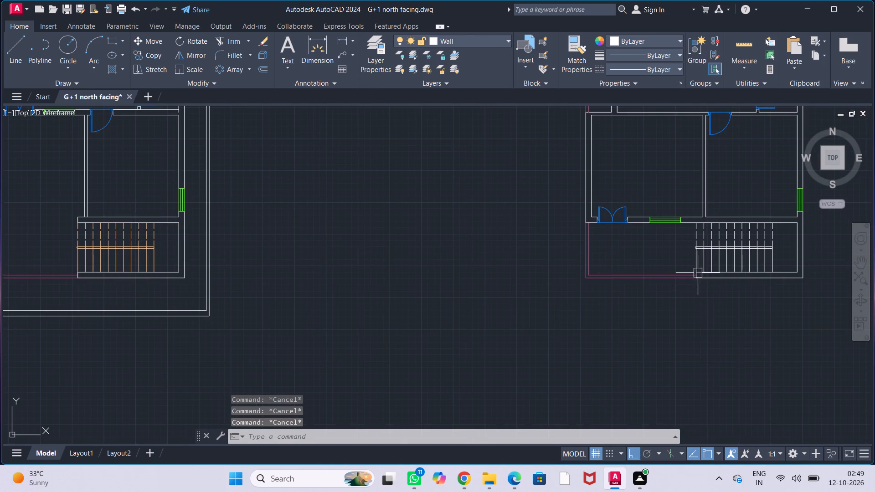
pyautogui.moveTo(687, 266); pyautogui.dragTo(477, 276, button='middle')
pyautogui.scroll(2, 530, 279)
pyautogui.moveTo(622, 267); pyautogui.dragTo(621, 261)
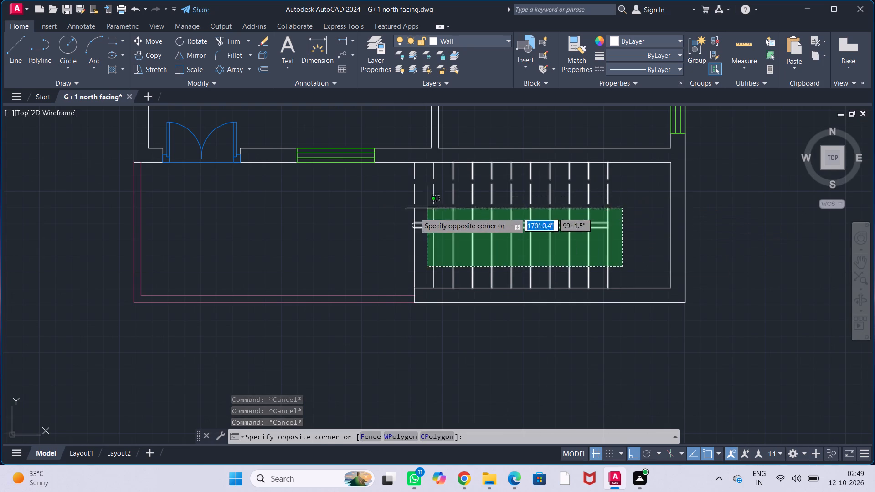
pyautogui.click(392, 217)
pyautogui.click(485, 34)
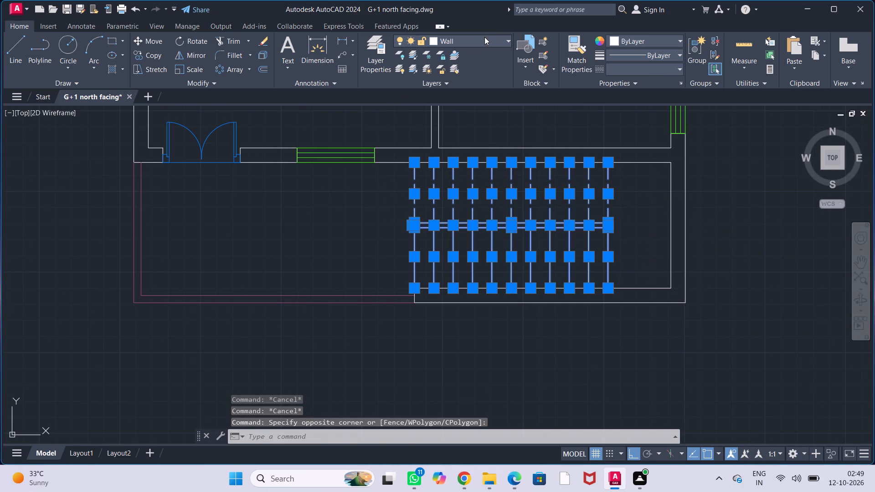
pyautogui.click(484, 41)
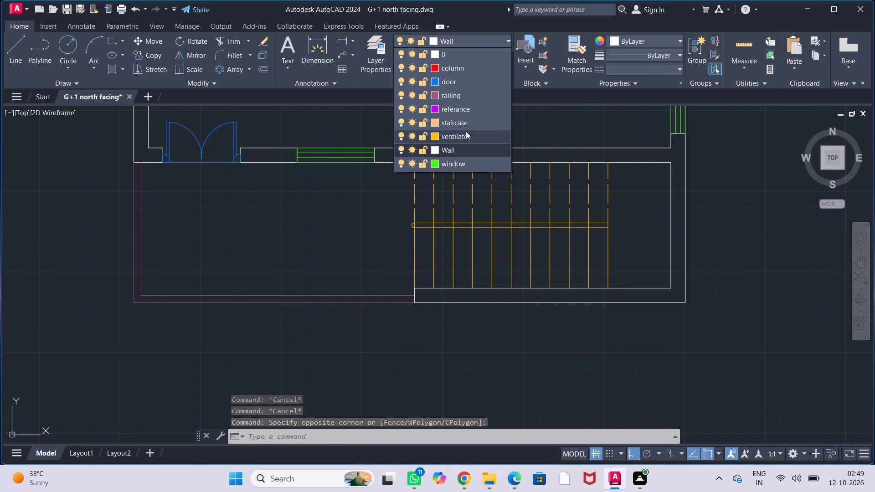
pyautogui.click(466, 123)
pyautogui.press('Escape')
pyautogui.press('Escape')
pyautogui.press('Escape')
pyautogui.press('Escape')
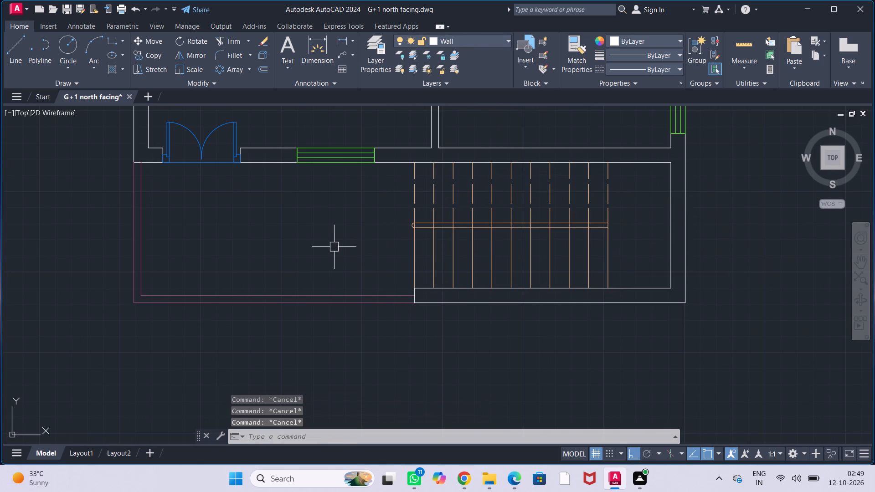
pyautogui.press('Escape')
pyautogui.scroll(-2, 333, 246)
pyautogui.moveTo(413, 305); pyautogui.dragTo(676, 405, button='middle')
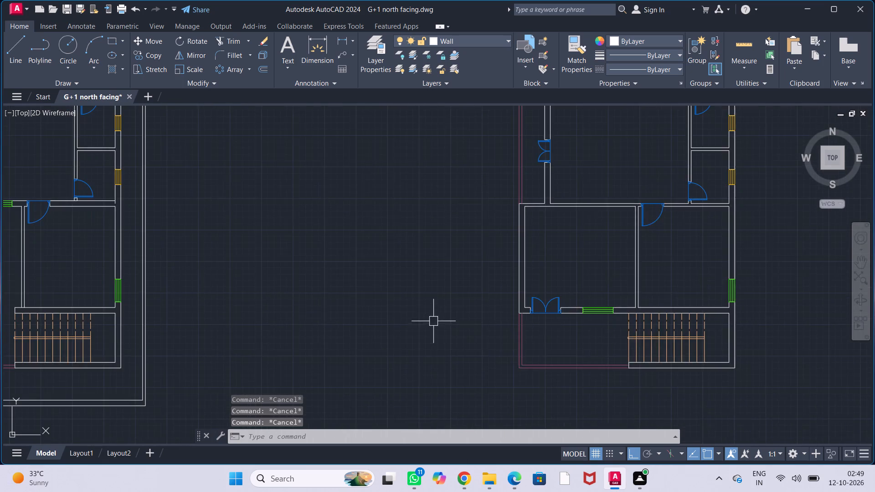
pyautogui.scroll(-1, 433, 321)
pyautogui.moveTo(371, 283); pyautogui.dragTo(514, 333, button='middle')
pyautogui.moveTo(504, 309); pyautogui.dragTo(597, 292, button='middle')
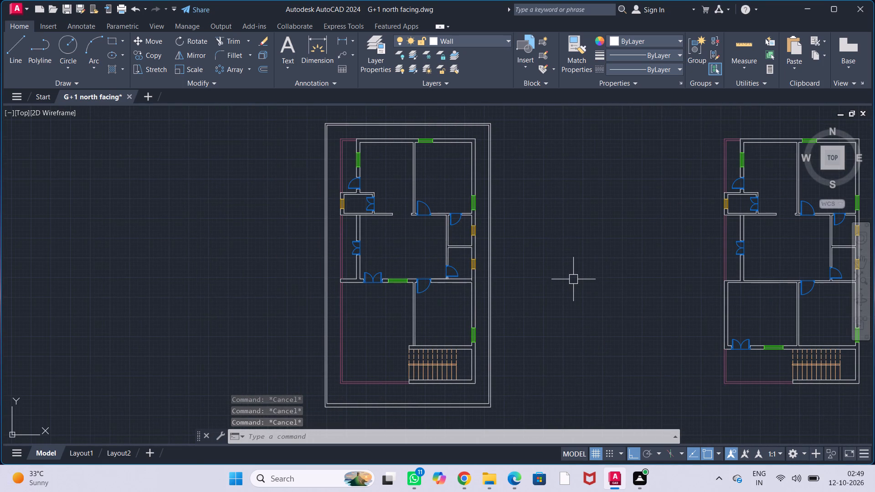